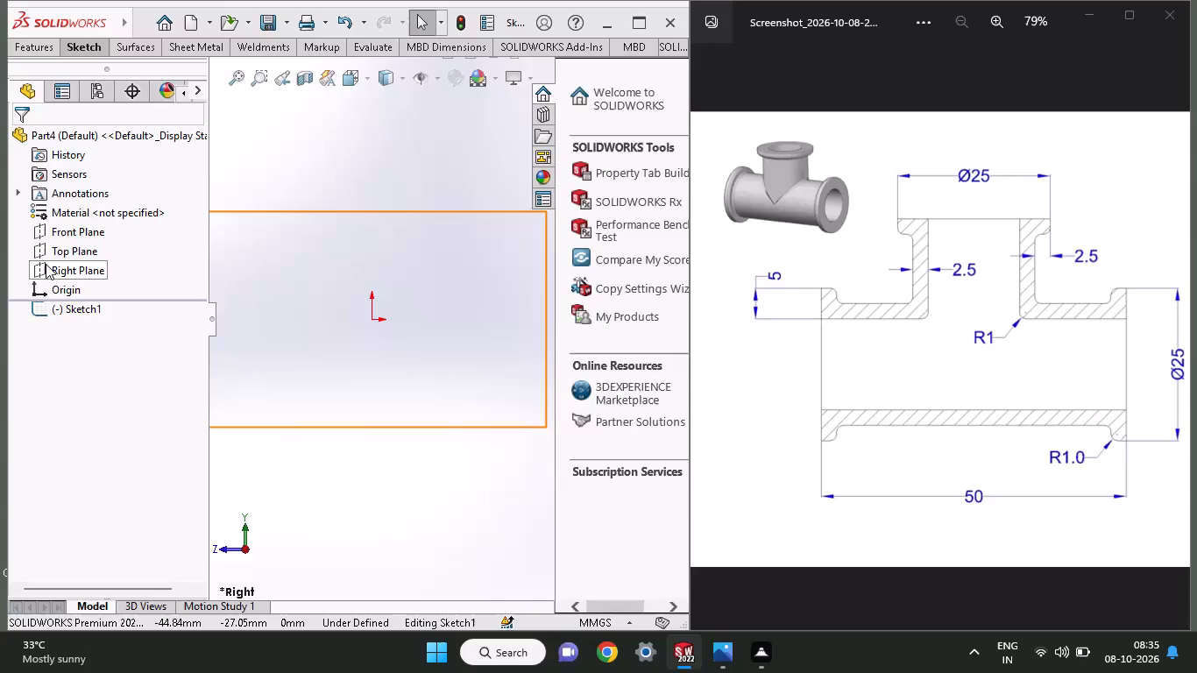
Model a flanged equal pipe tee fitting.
Start a sketch on the Right Plane and draw a circle centred on the origin, radius about 27.4 mm.
{"action": "left_click", "coordinate": [54, 244]}
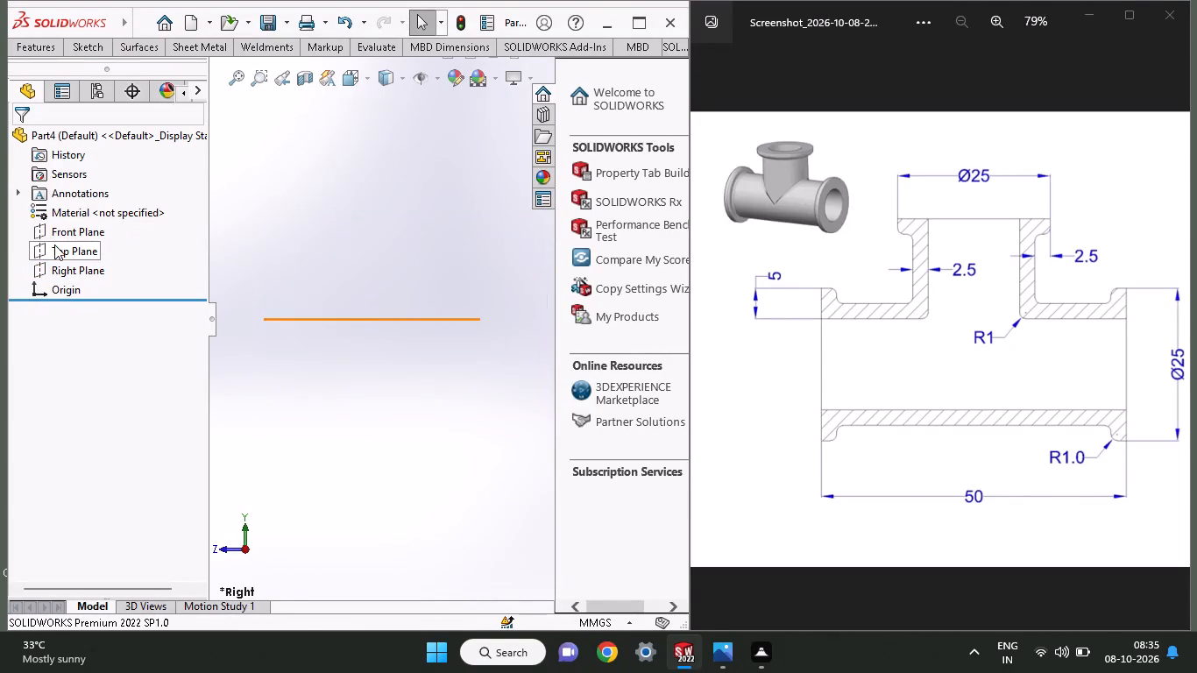
{"action": "left_click", "coordinate": [80, 42]}
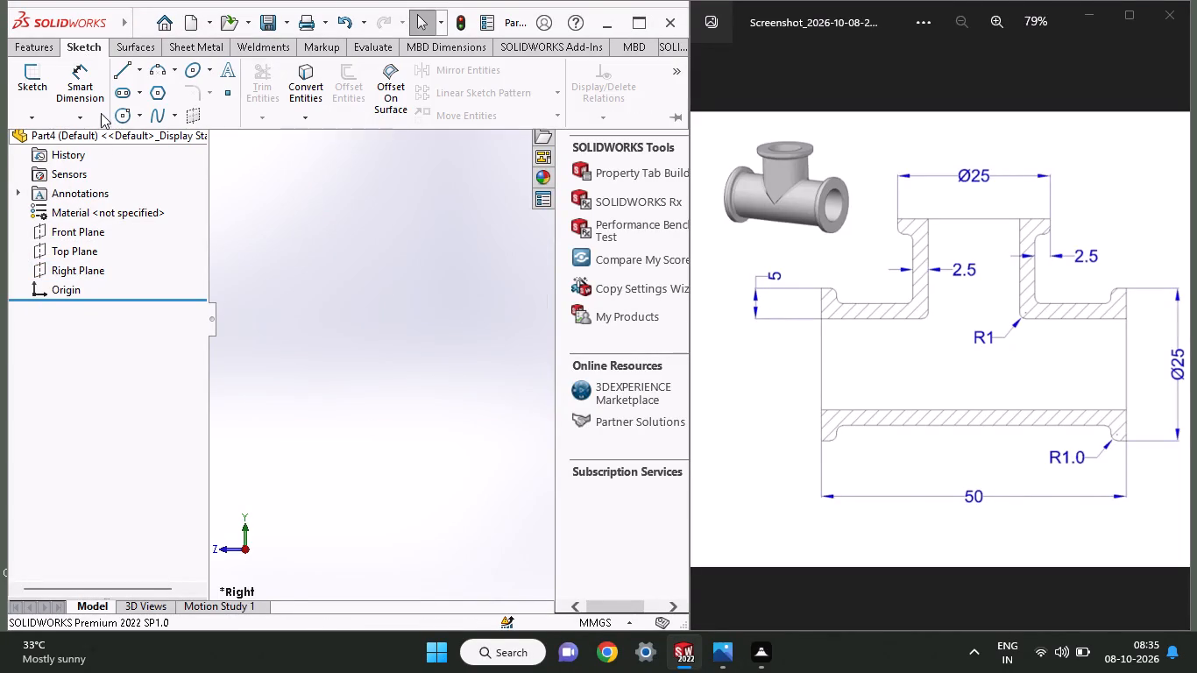
{"action": "left_click", "coordinate": [114, 120]}
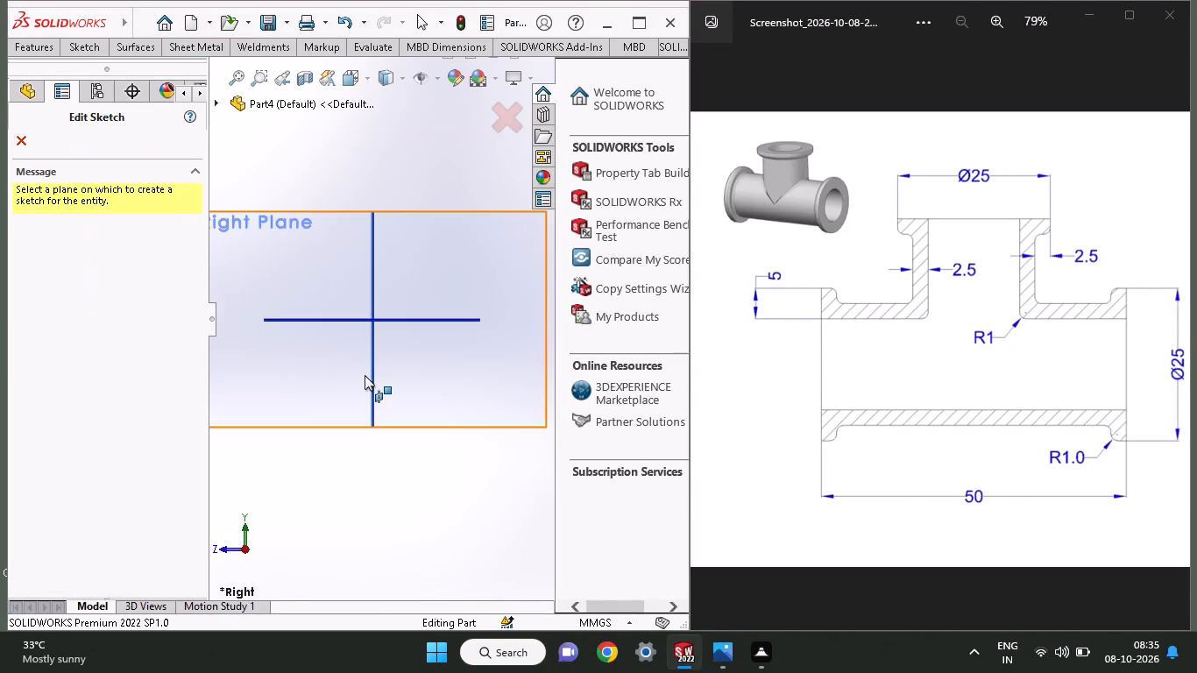
{"action": "left_click", "coordinate": [355, 298]}
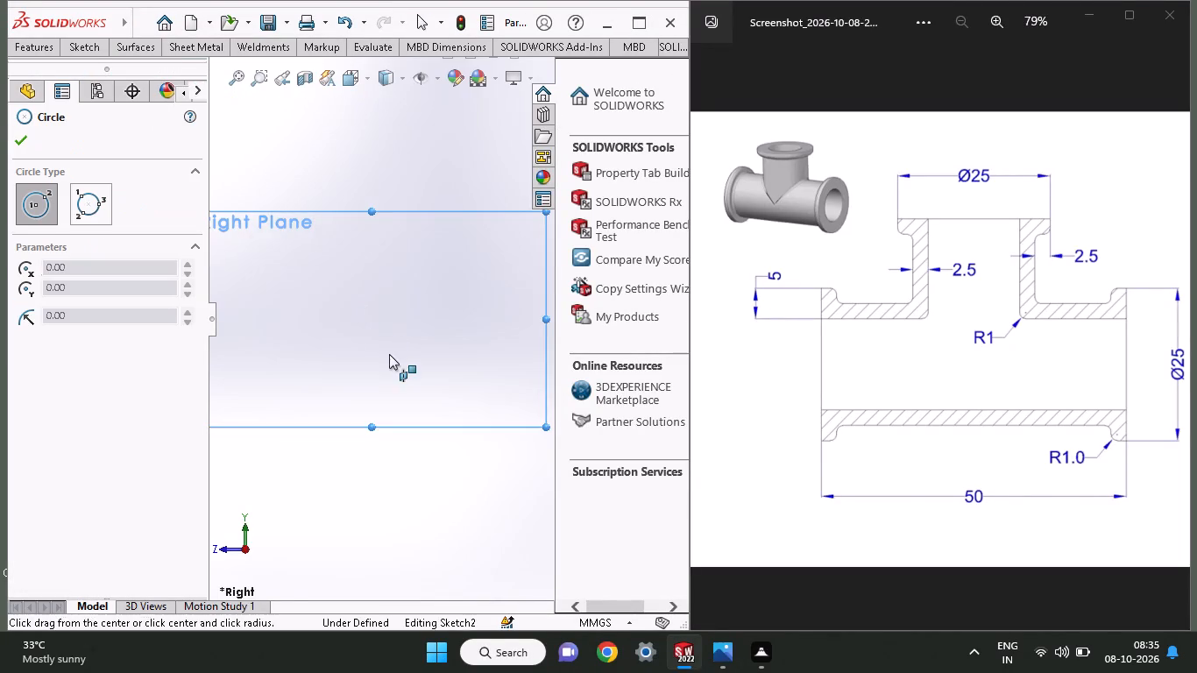
{"action": "left_click", "coordinate": [381, 322]}
{"action": "left_click", "coordinate": [397, 379]}
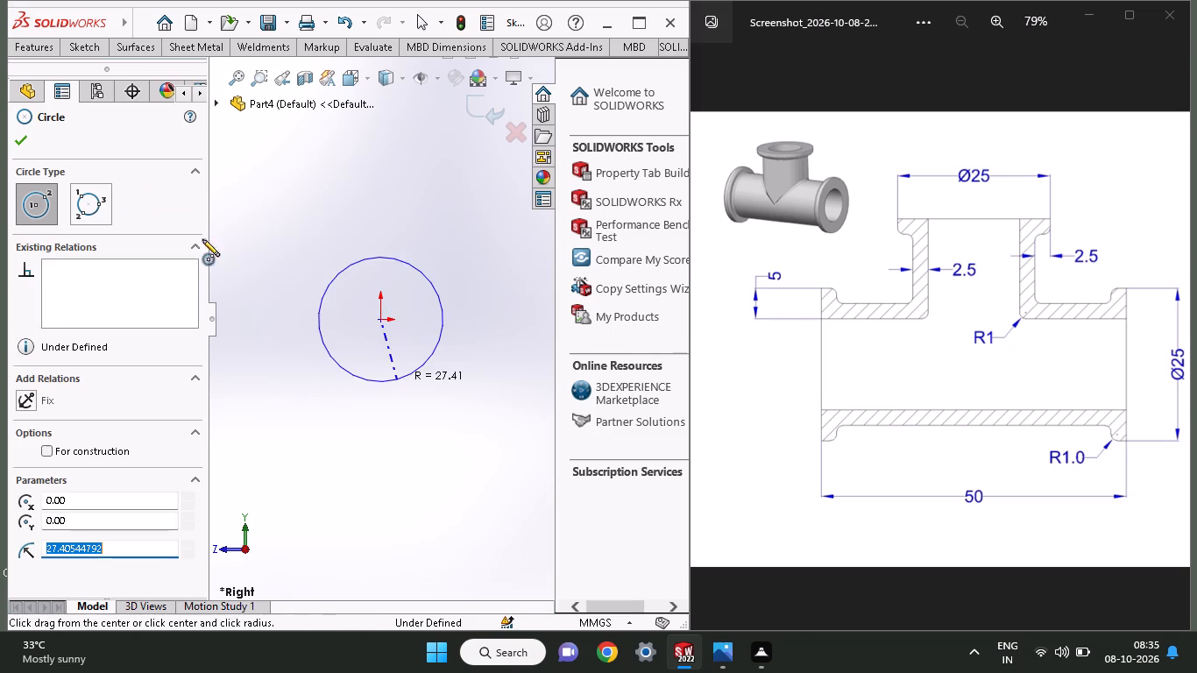
Dimension the circle's diameter as 15 mm.
{"action": "left_click", "coordinate": [84, 53]}
{"action": "left_click", "coordinate": [86, 82]}
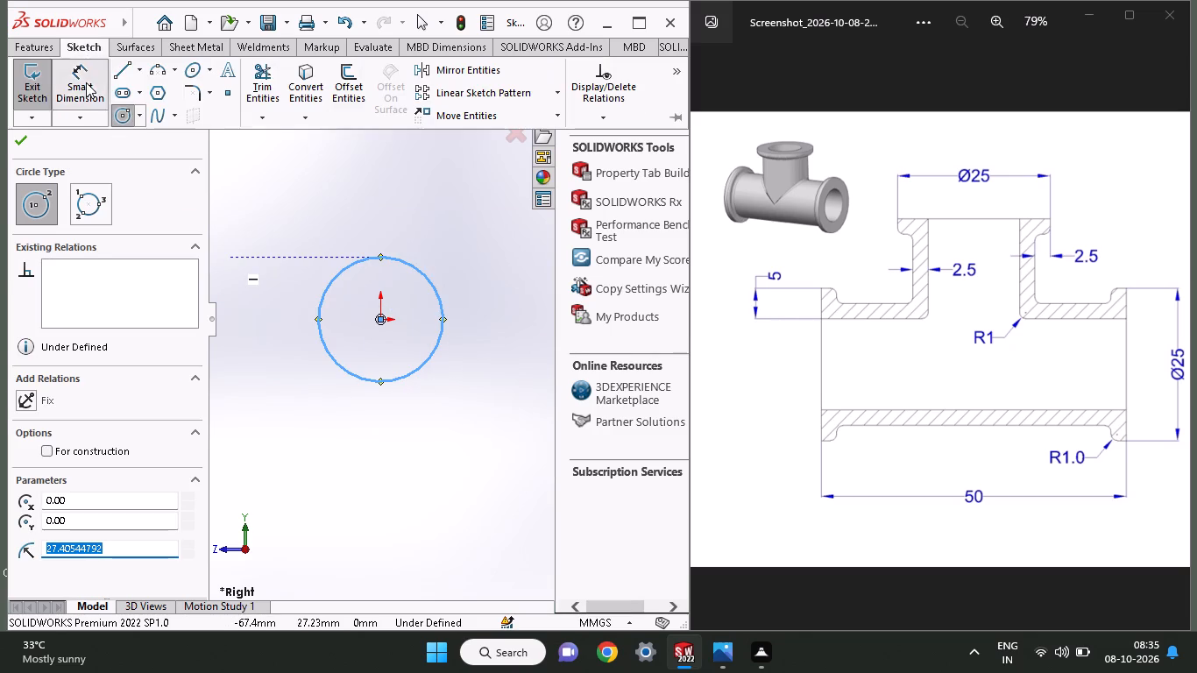
{"action": "left_click", "coordinate": [364, 380]}
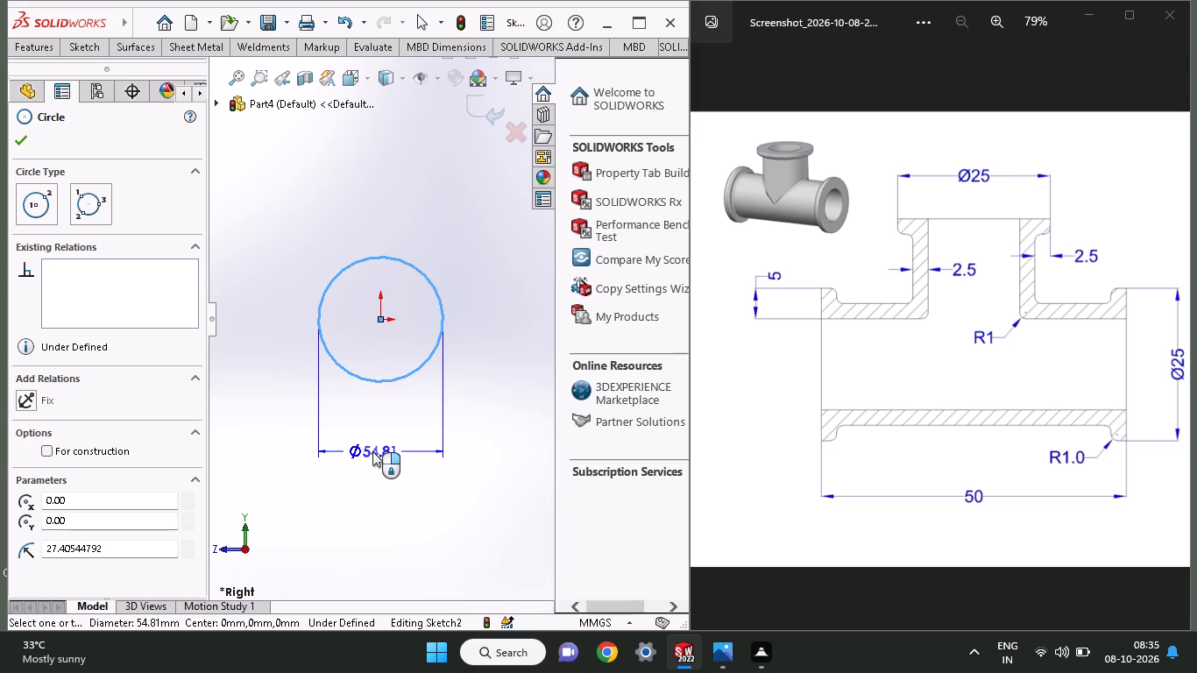
{"action": "left_click", "coordinate": [372, 451]}
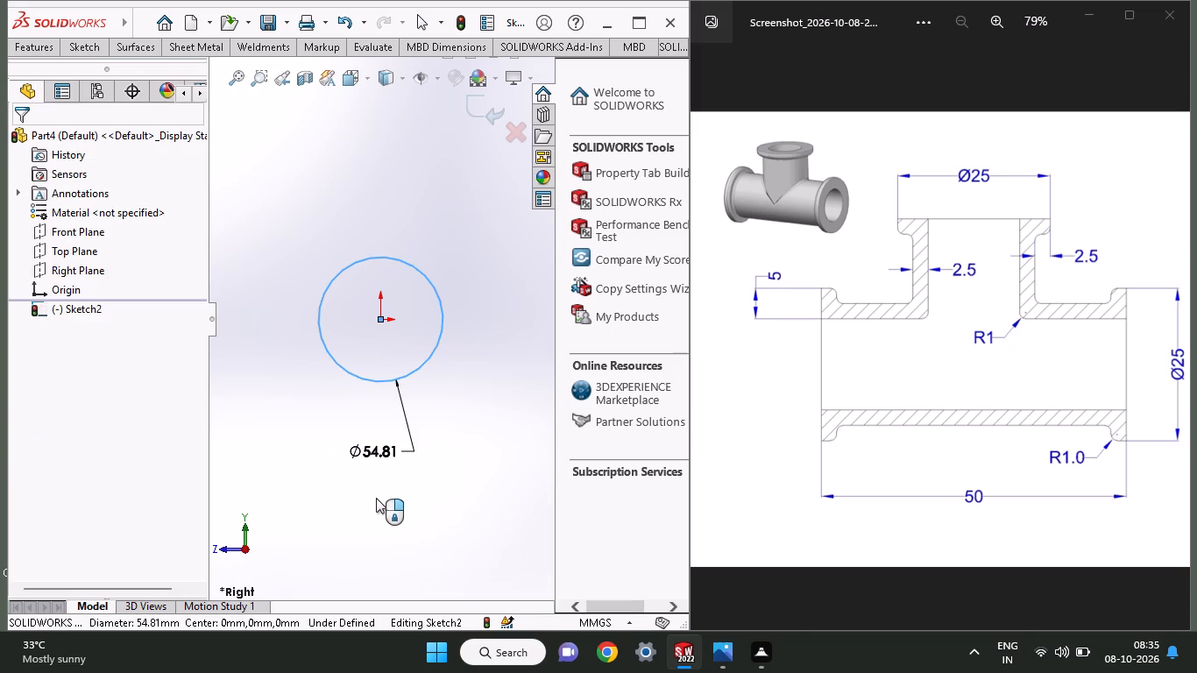
{"action": "type", "text": "15"}
{"action": "key", "text": "Return"}
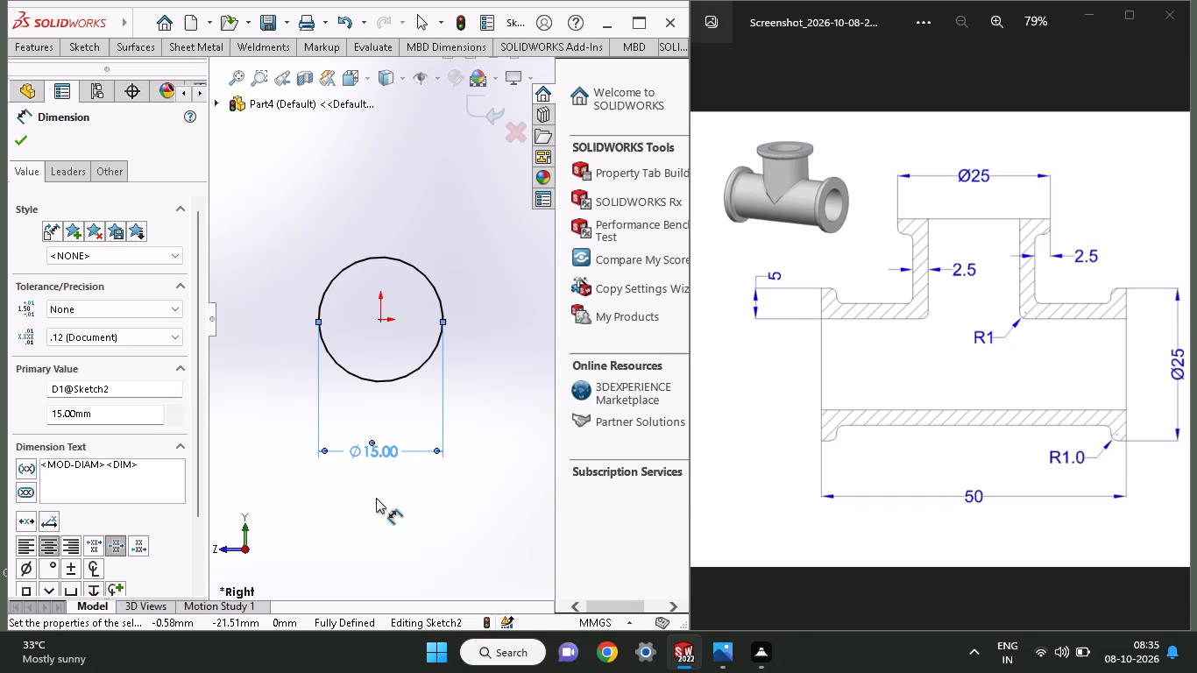
{"action": "scroll", "coordinate": [376, 498], "scroll_direction": "down", "scroll_amount": 1}
{"action": "scroll", "coordinate": [347, 251], "scroll_direction": "up", "scroll_amount": 1}
{"action": "scroll", "coordinate": [347, 251], "scroll_direction": "down", "scroll_amount": 1}
{"action": "scroll", "coordinate": [347, 251], "scroll_direction": "up", "scroll_amount": 1}
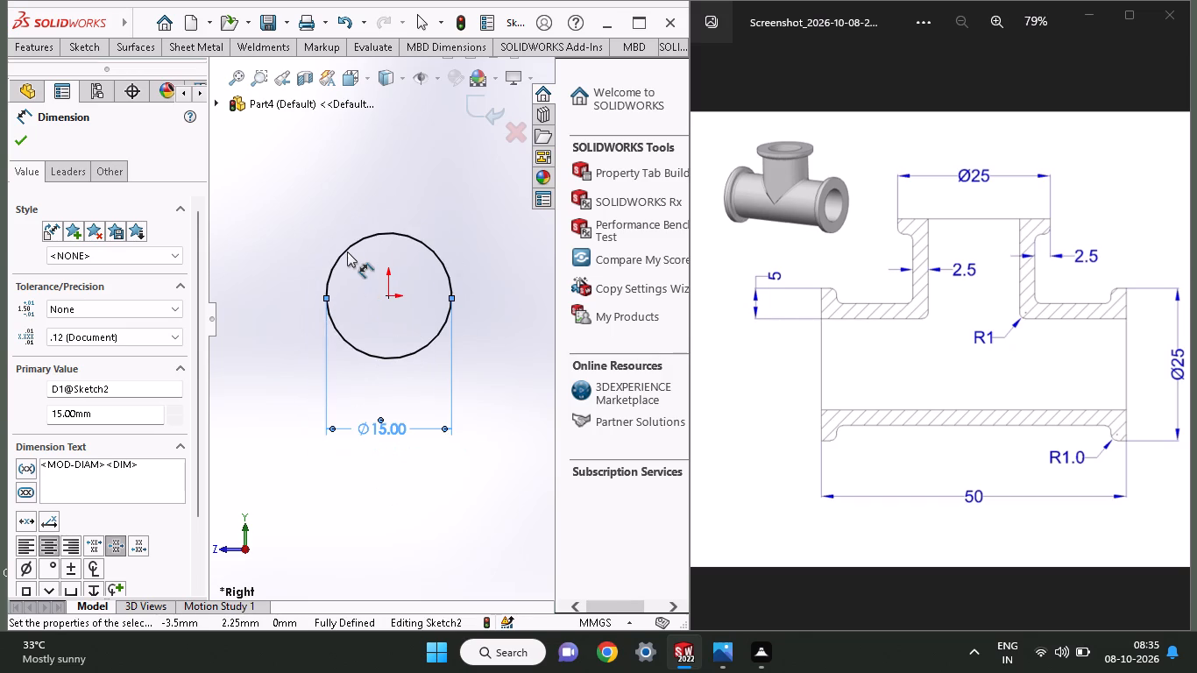
{"action": "left_click", "coordinate": [15, 134]}
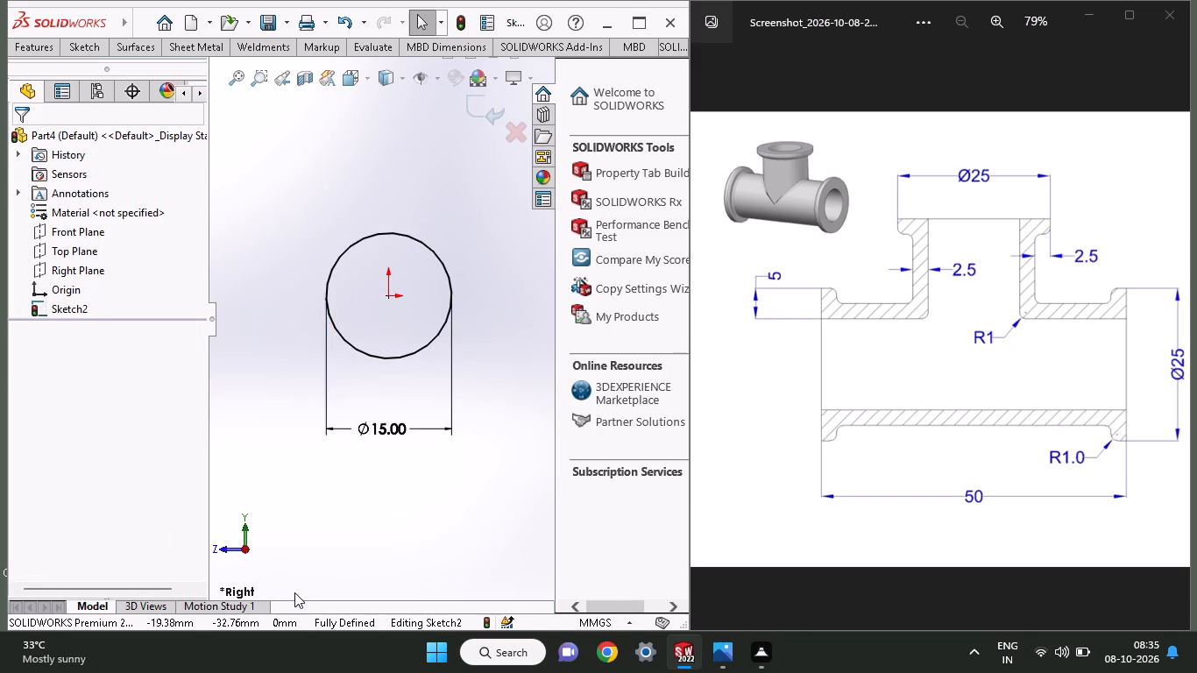
Draw a second, larger circle centred on the origin around the first one, radius about 9.1 mm.
{"action": "scroll", "coordinate": [418, 430], "scroll_direction": "down", "scroll_amount": 1}
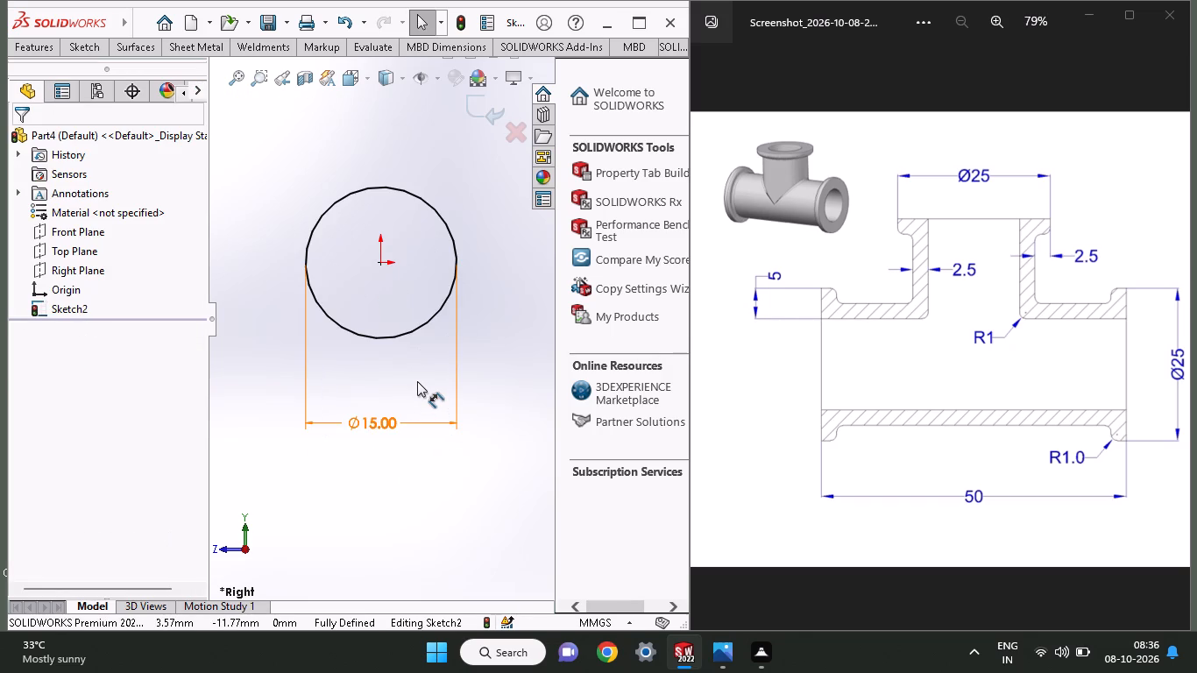
{"action": "left_click", "coordinate": [85, 46]}
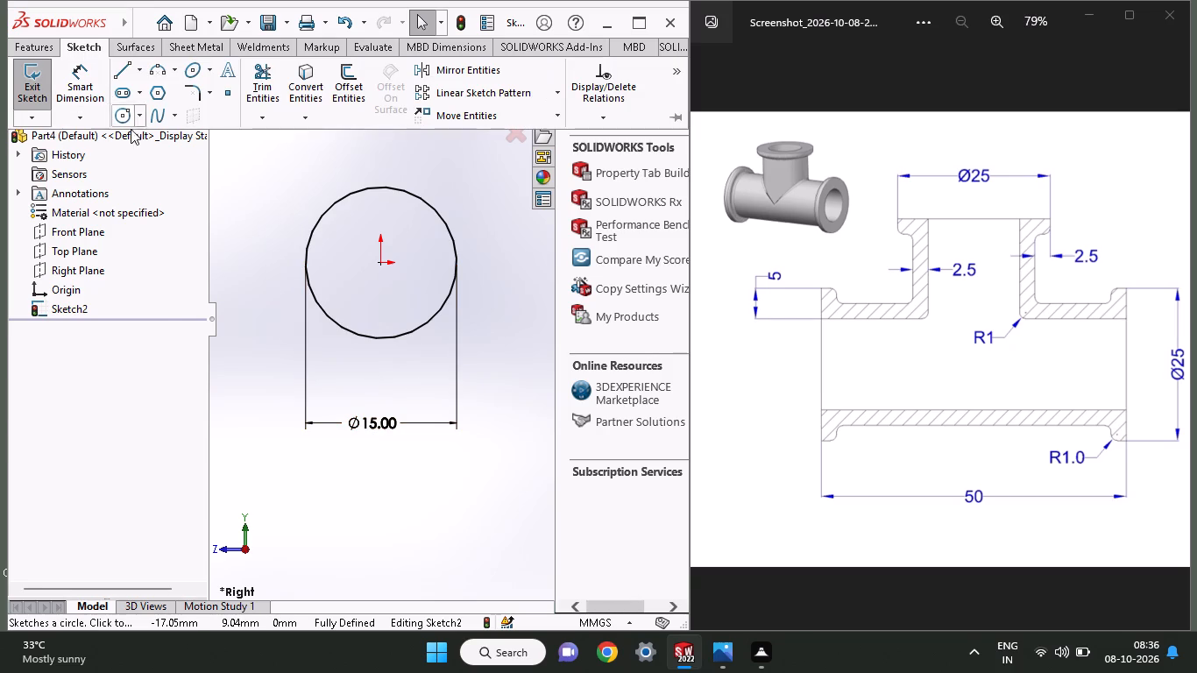
{"action": "left_click", "coordinate": [126, 120]}
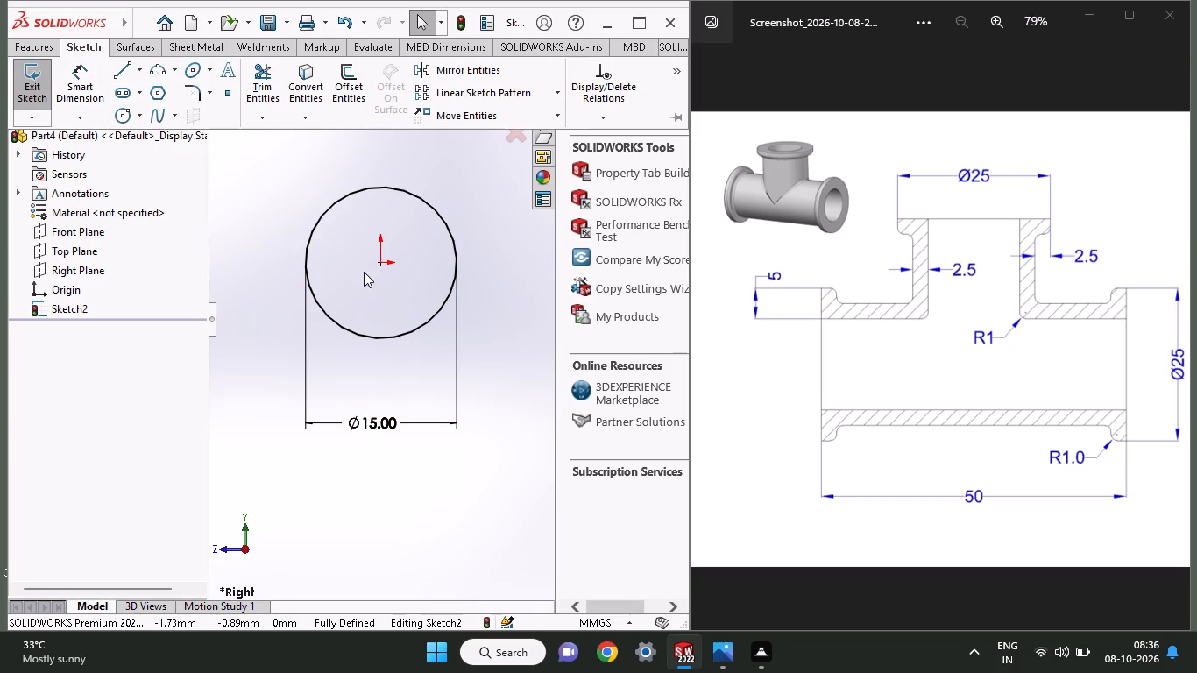
{"action": "left_click", "coordinate": [381, 263]}
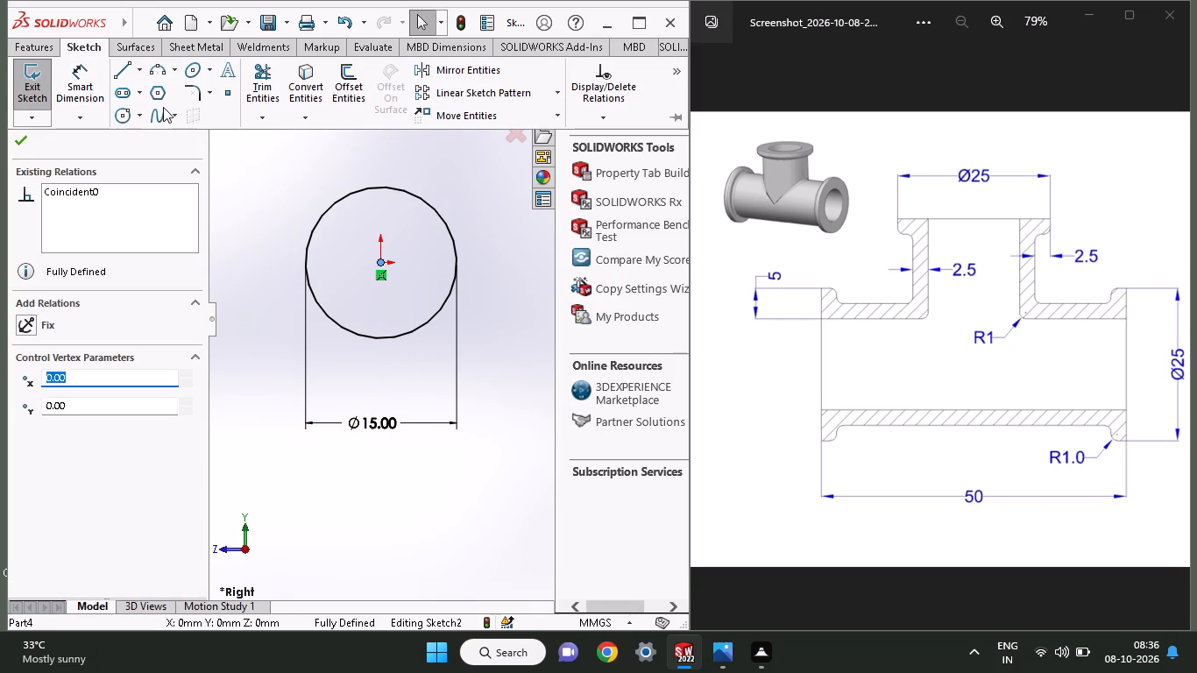
{"action": "left_click", "coordinate": [124, 118]}
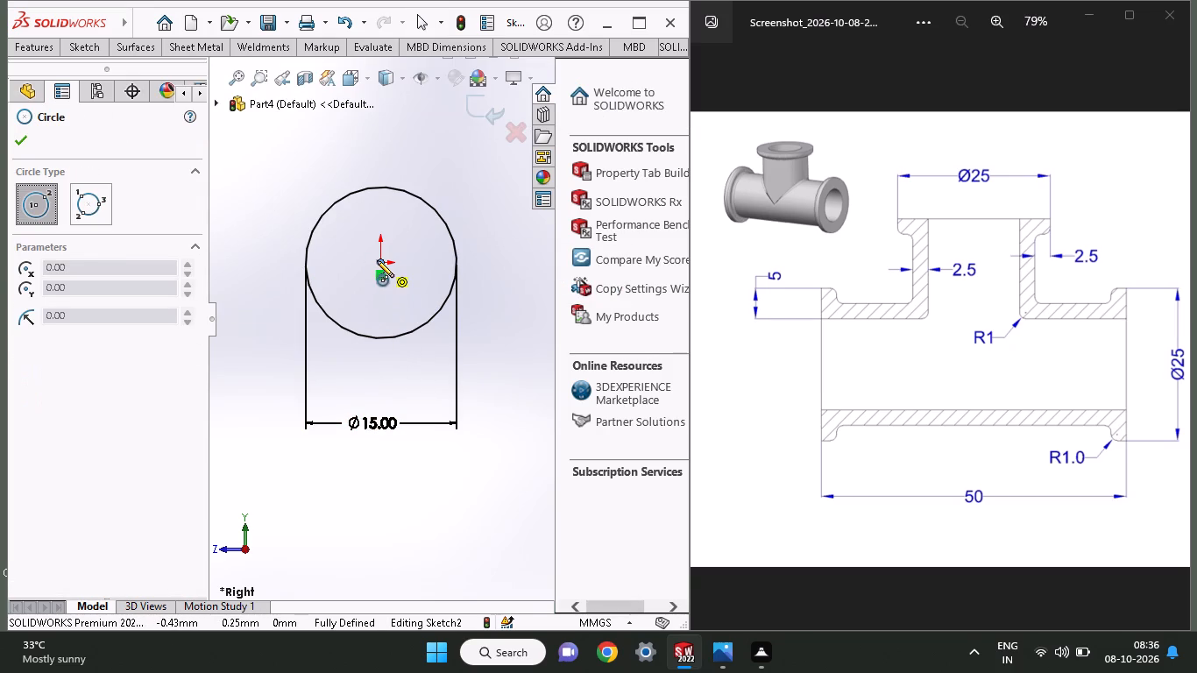
{"action": "left_click", "coordinate": [377, 260]}
{"action": "left_click", "coordinate": [422, 344]}
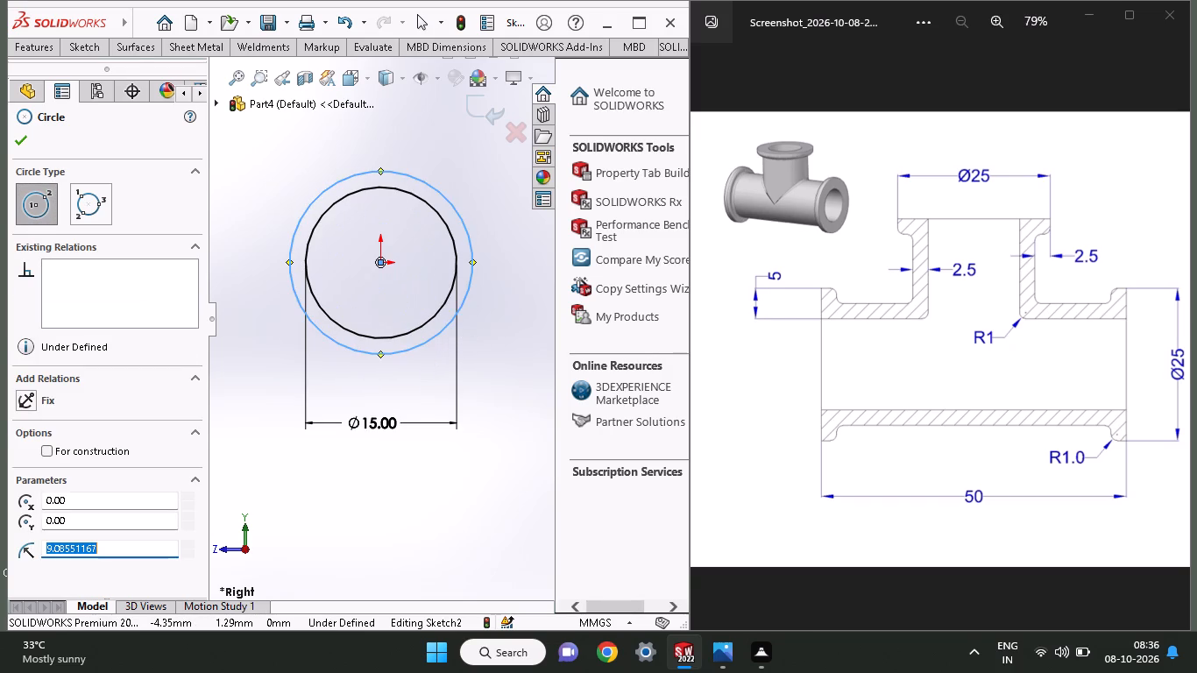
Dimension the outer circle's diameter as 25 mm.
{"action": "left_click", "coordinate": [105, 54]}
{"action": "left_click", "coordinate": [83, 99]}
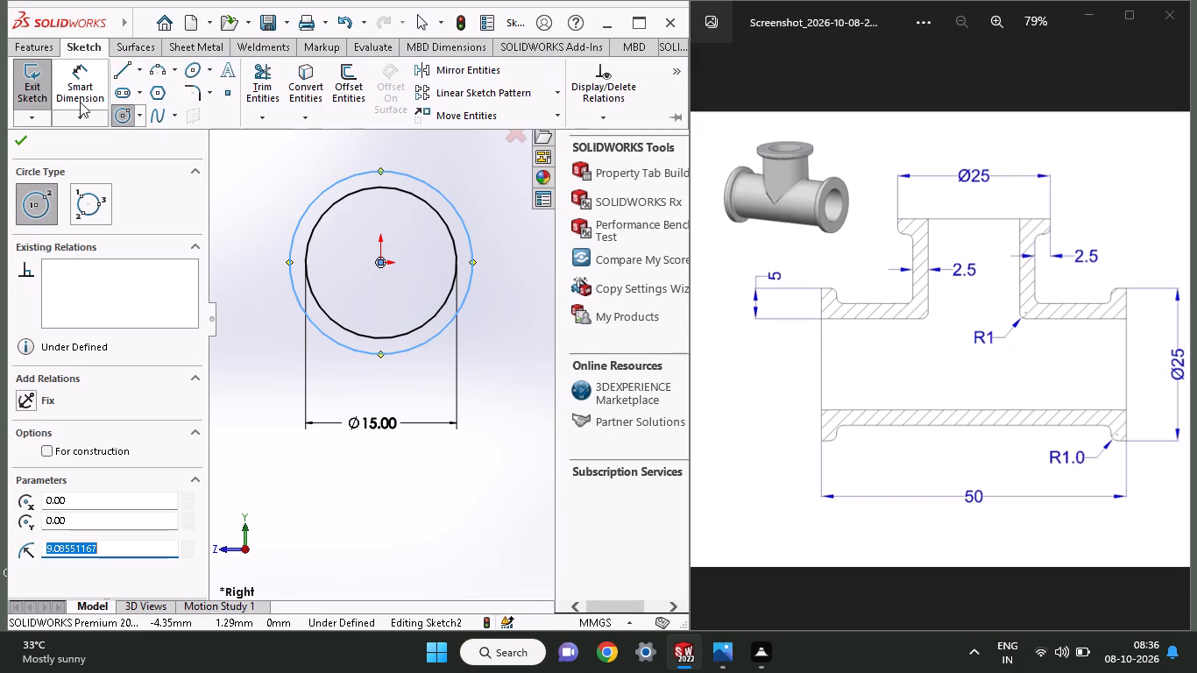
{"action": "left_click", "coordinate": [400, 358]}
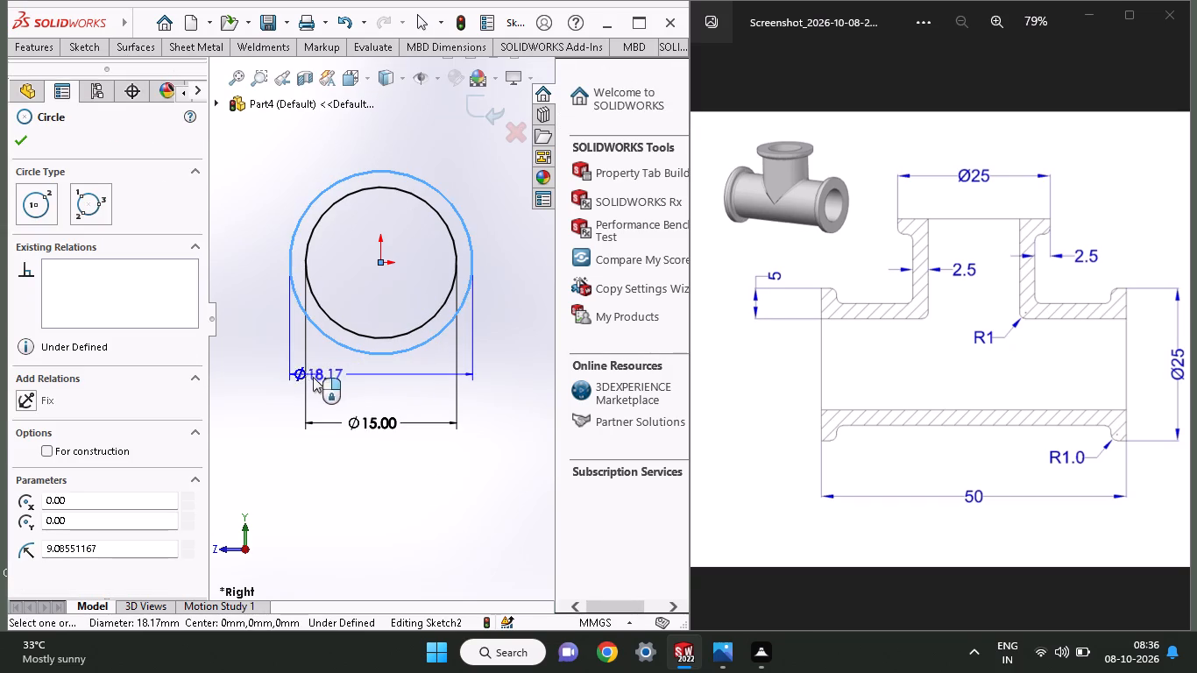
{"action": "left_click", "coordinate": [278, 385]}
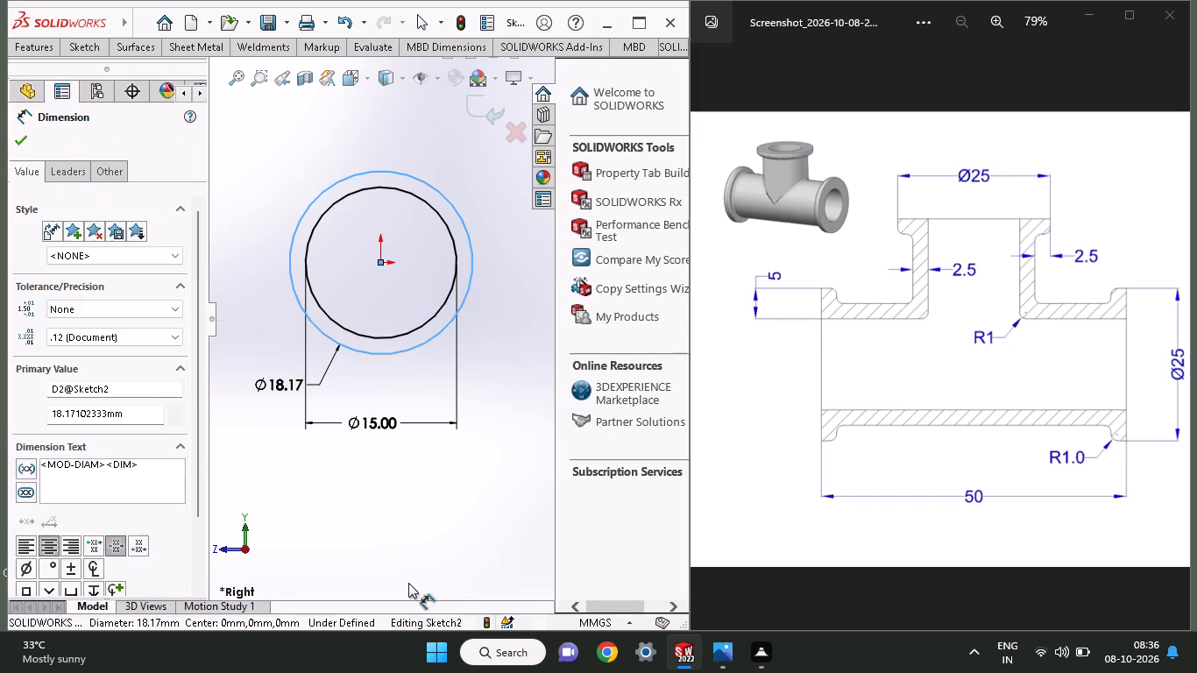
{"action": "type", "text": "25"}
{"action": "key", "text": "Return"}
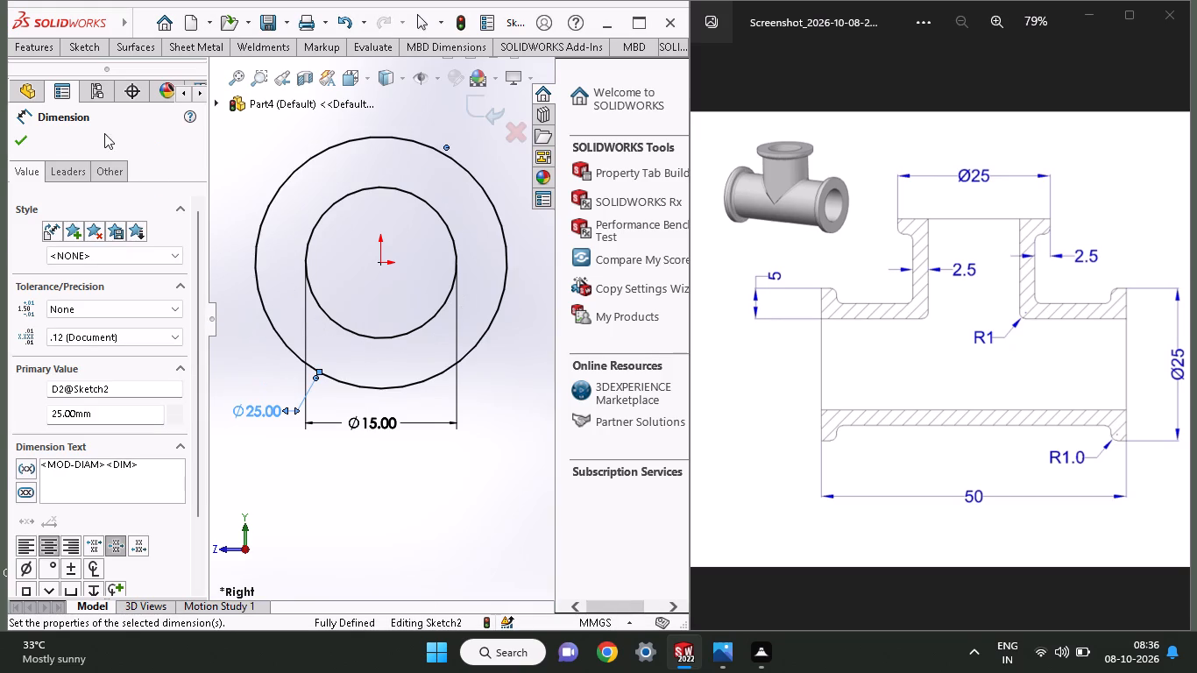
{"action": "left_click", "coordinate": [23, 138]}
Extrude the ring profile as a blind boss, trying a 50 mm depth and settling on 2.5 mm.
{"action": "left_click", "coordinate": [23, 52]}
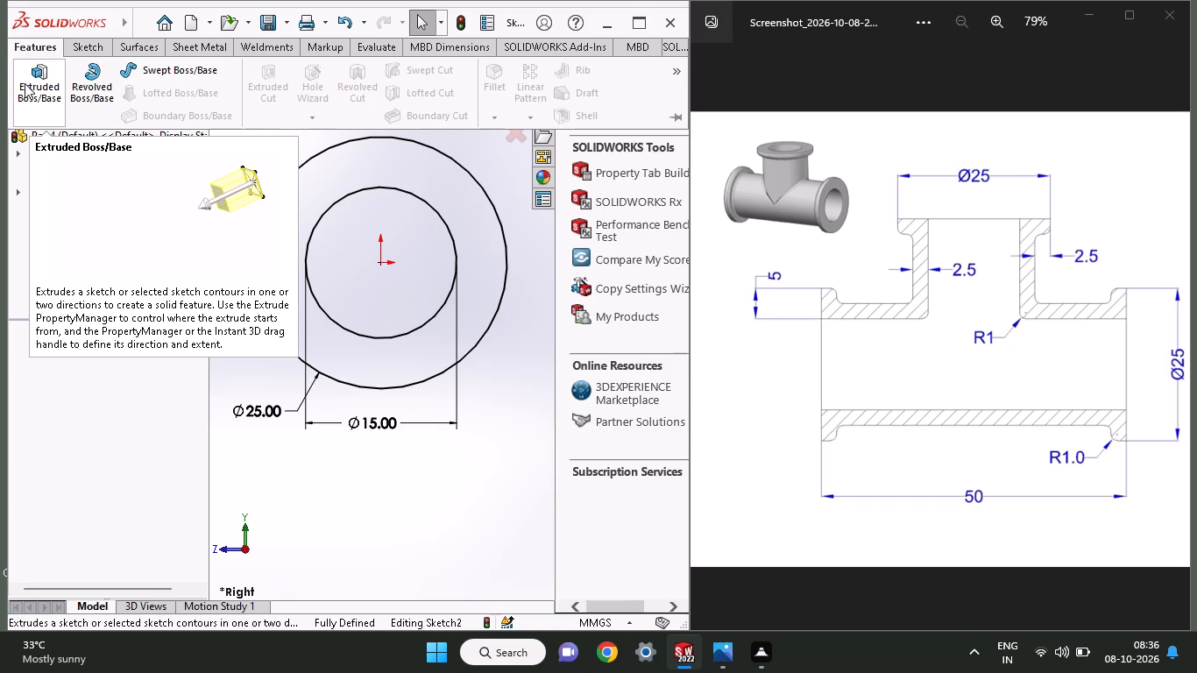
{"action": "left_click", "coordinate": [25, 83]}
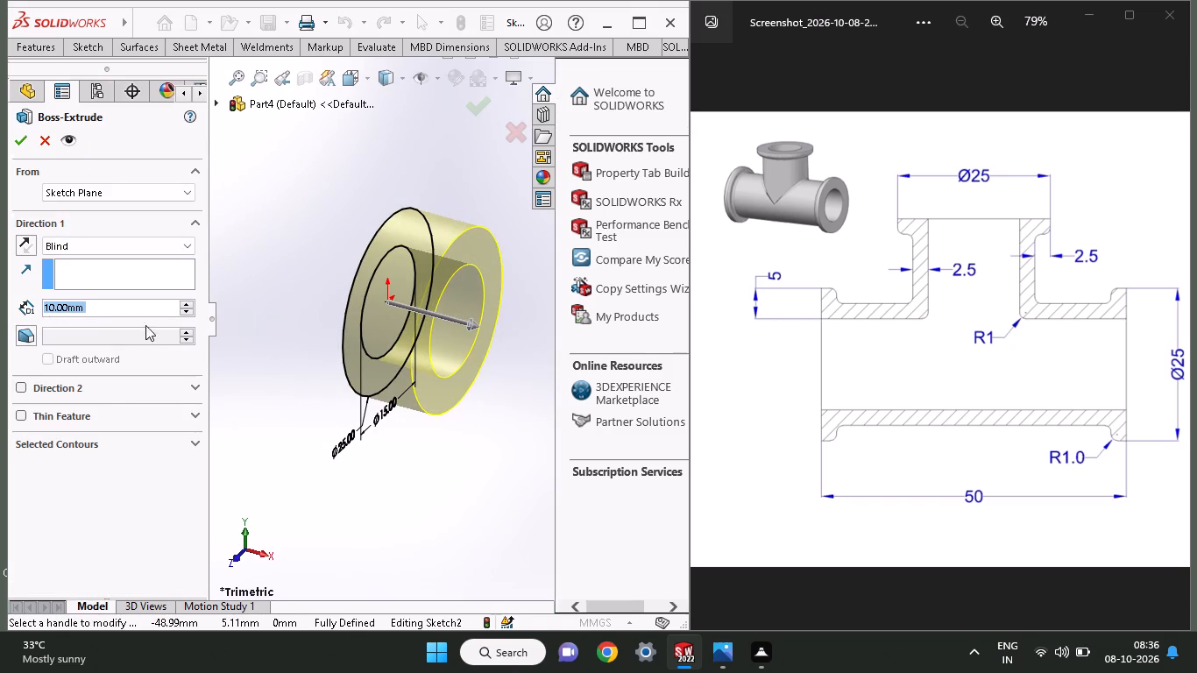
{"action": "type", "text": "50"}
{"action": "key", "text": "Return"}
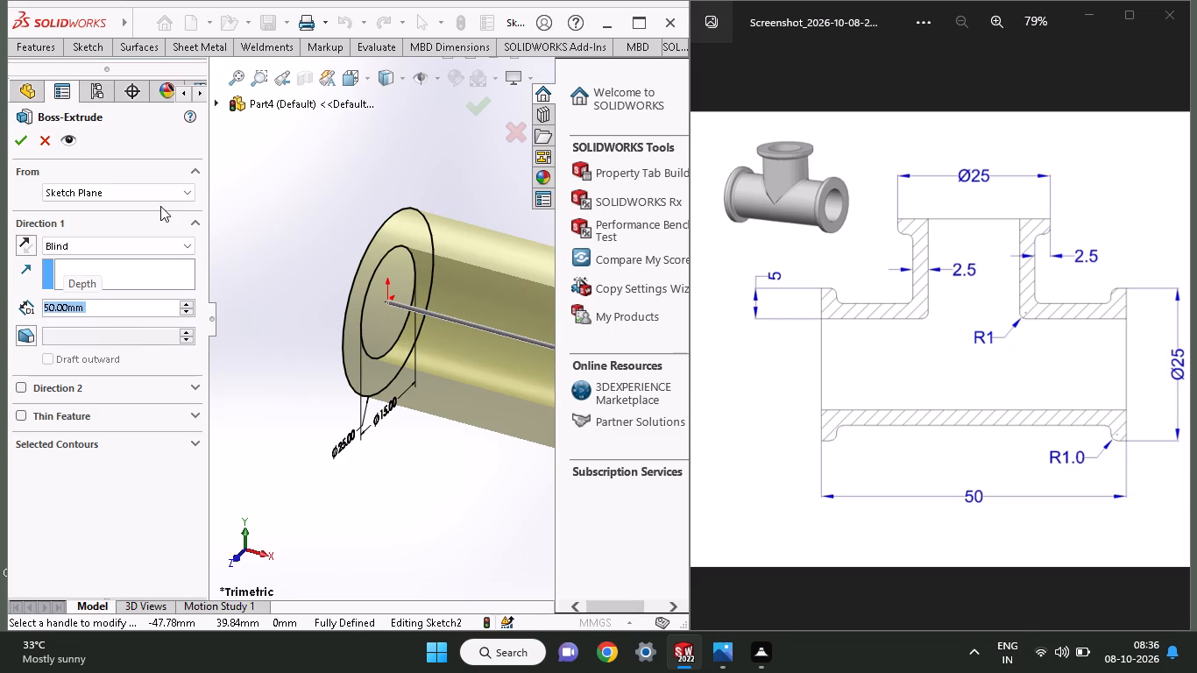
{"action": "scroll", "coordinate": [160, 206], "scroll_direction": "up", "scroll_amount": 6, "text": "ctrl"}
{"action": "scroll", "coordinate": [329, 251], "scroll_direction": "up", "scroll_amount": 4, "text": "ctrl"}
{"action": "scroll", "coordinate": [329, 251], "scroll_direction": "down", "scroll_amount": 5, "text": "ctrl"}
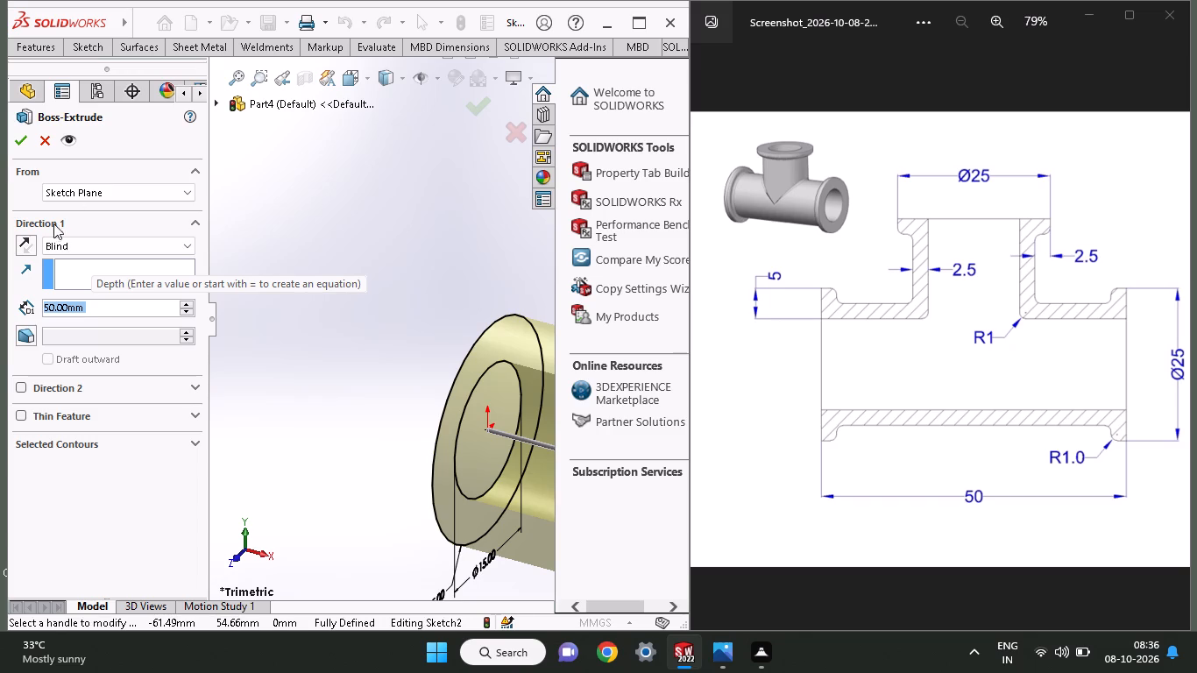
{"action": "type", "text": "2.5"}
{"action": "key", "text": "Return"}
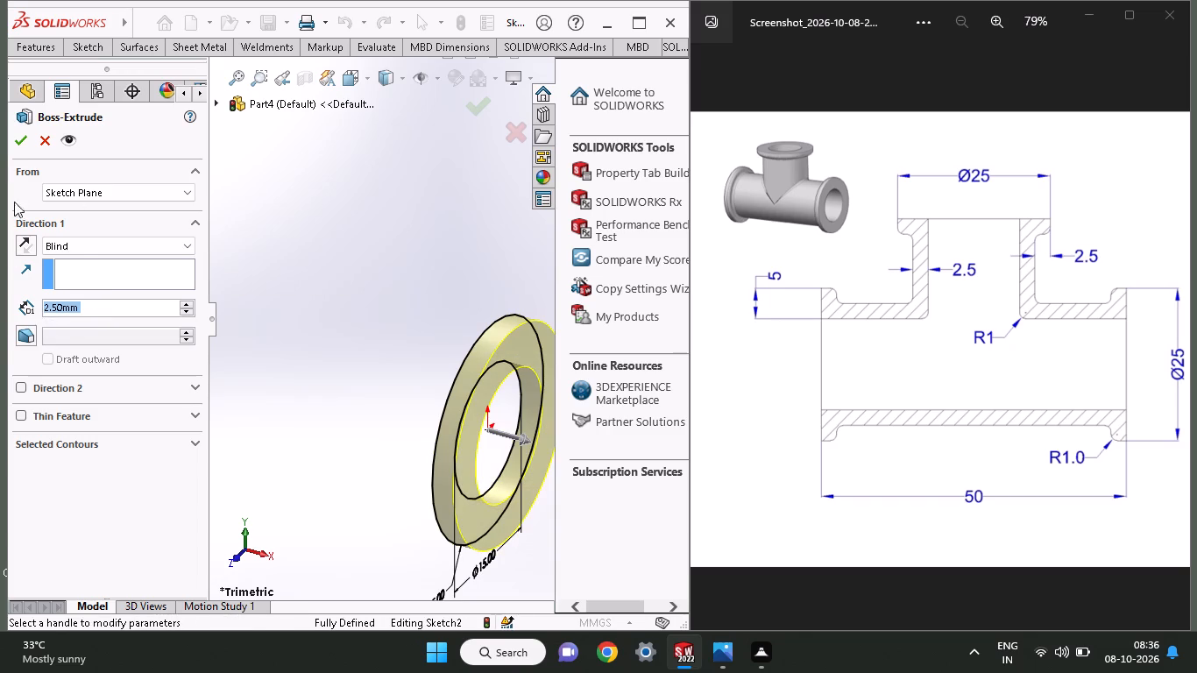
{"action": "left_click", "coordinate": [16, 142]}
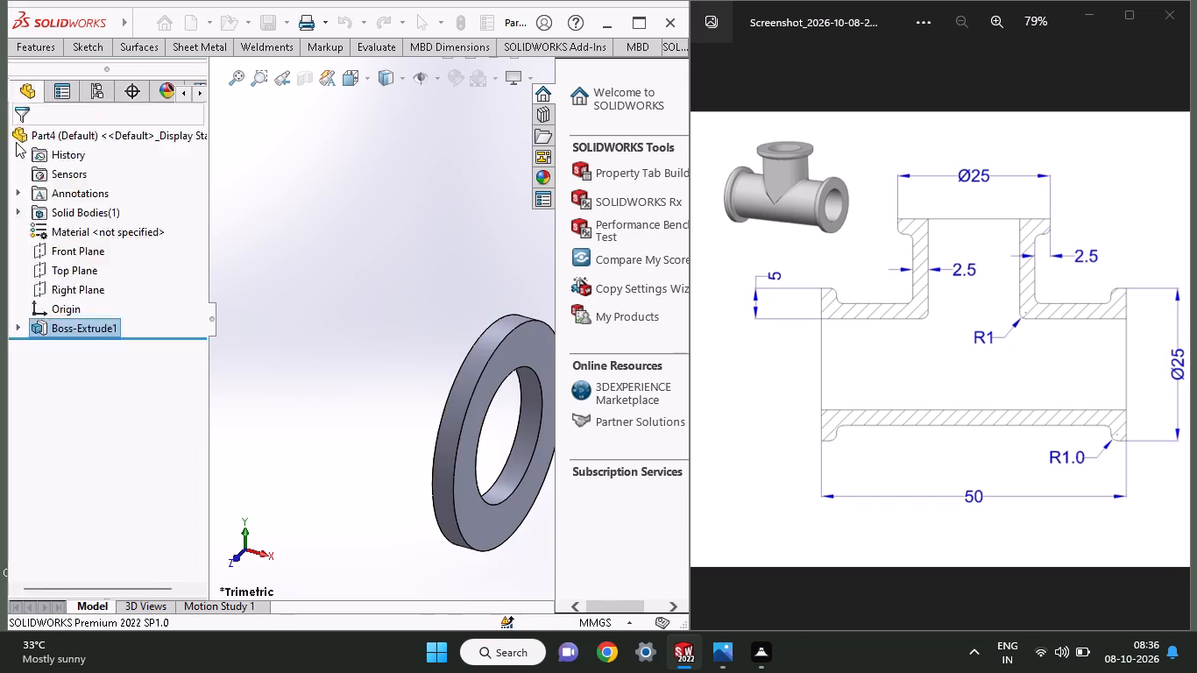
Start a sketch on the flange ring's flat outer face and draw an origin-centred circle between its edges, radius about 9.4 mm.
{"action": "left_click", "coordinate": [508, 363]}
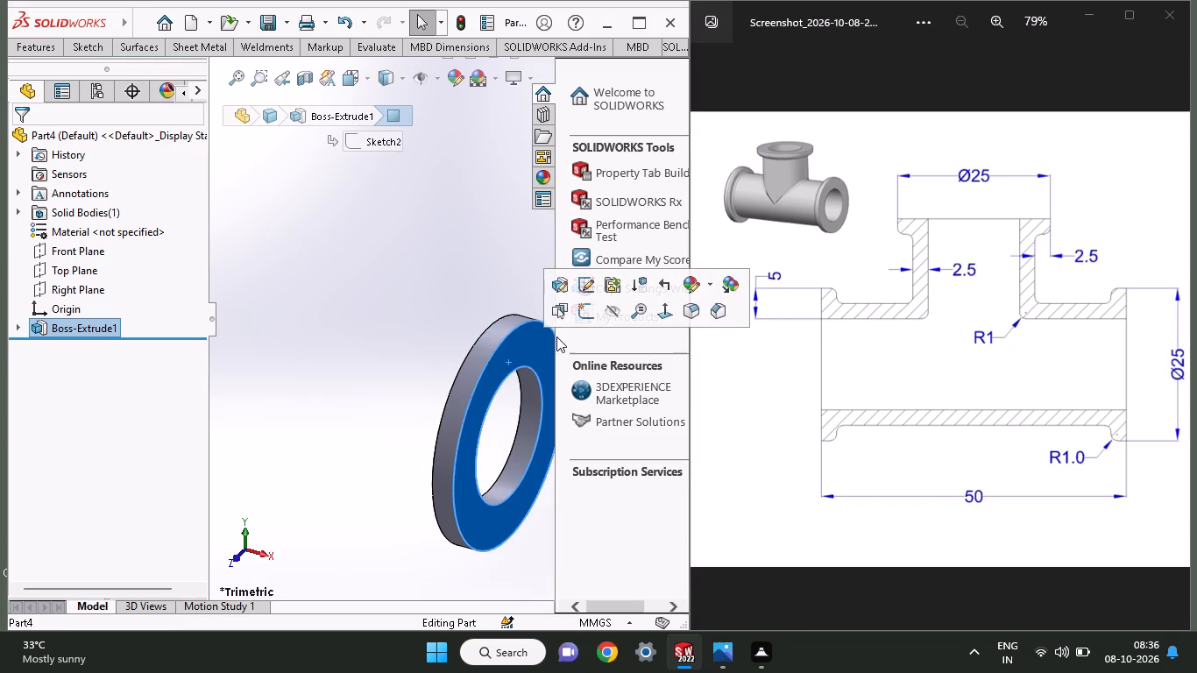
{"action": "left_click", "coordinate": [583, 318]}
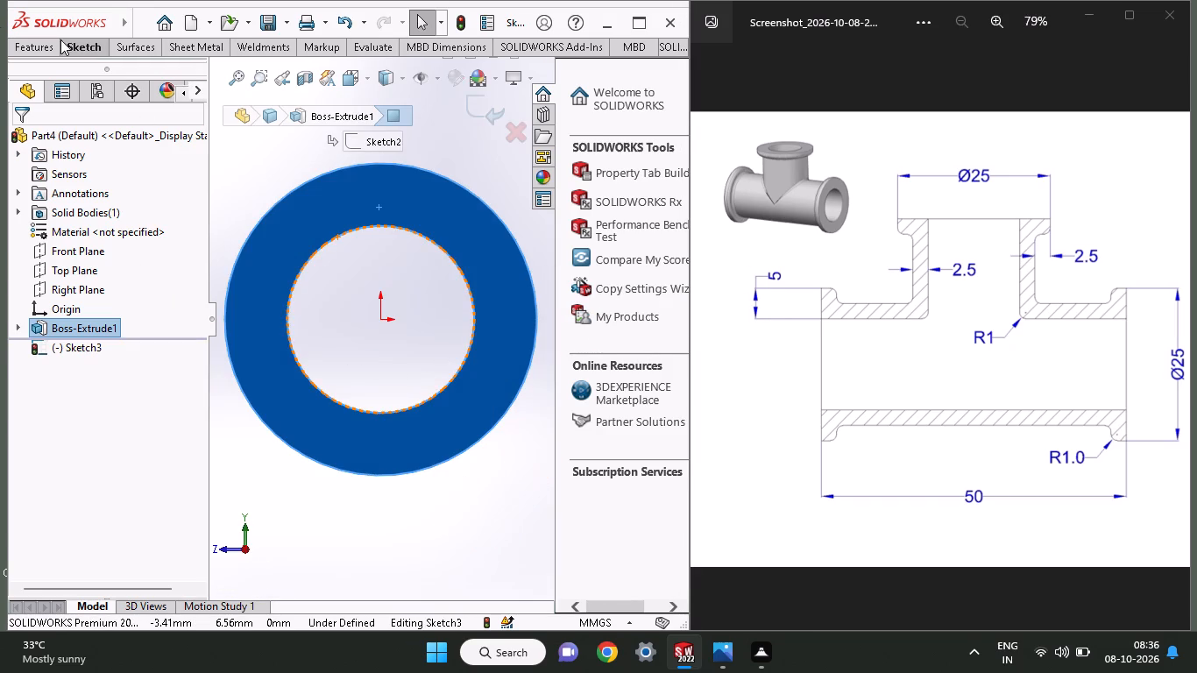
{"action": "left_click", "coordinate": [64, 39]}
{"action": "left_click", "coordinate": [115, 110]}
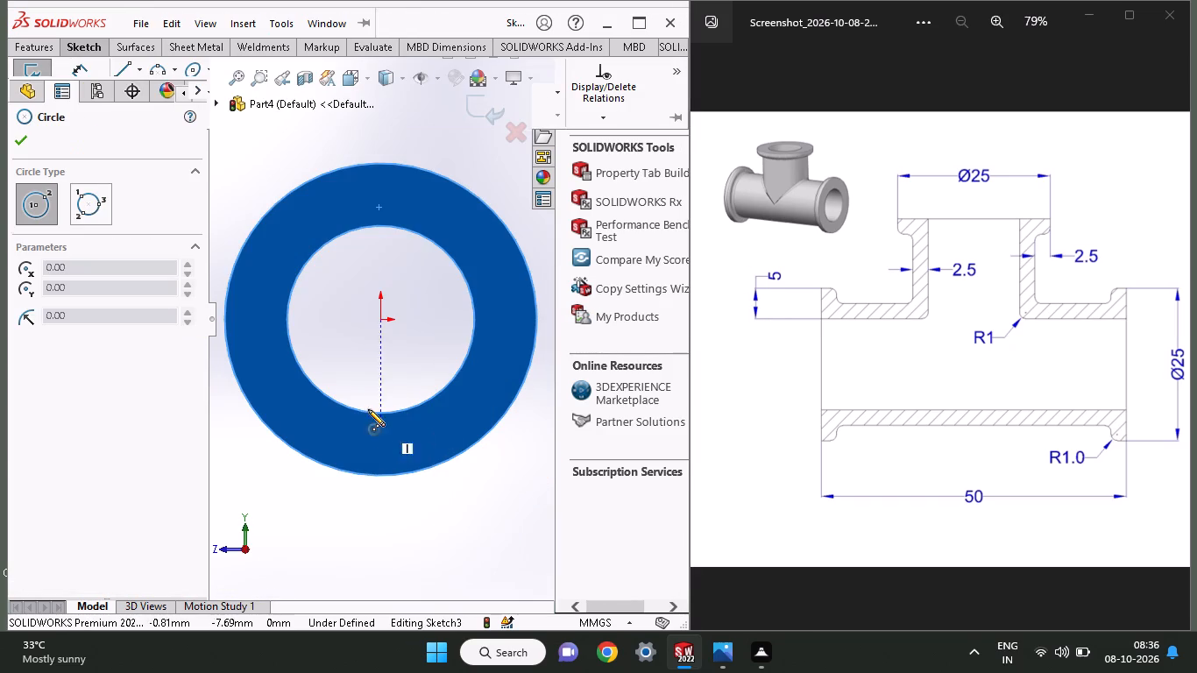
{"action": "left_click", "coordinate": [385, 322]}
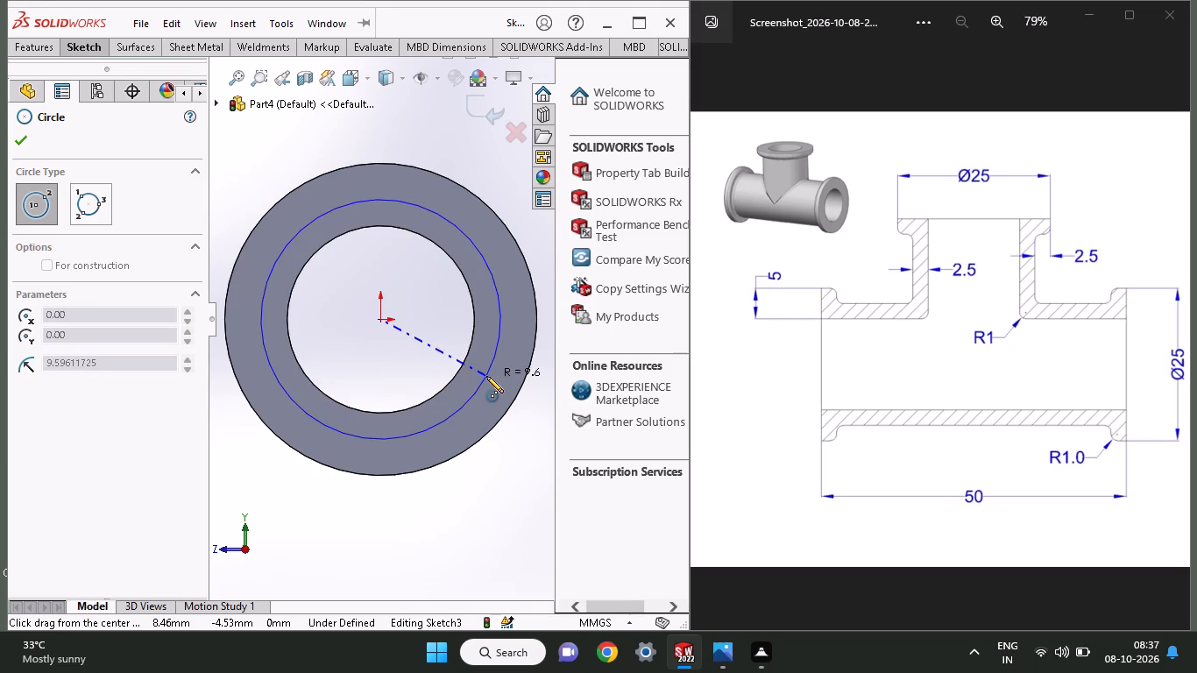
{"action": "scroll", "coordinate": [486, 376], "scroll_direction": "up", "scroll_amount": 1}
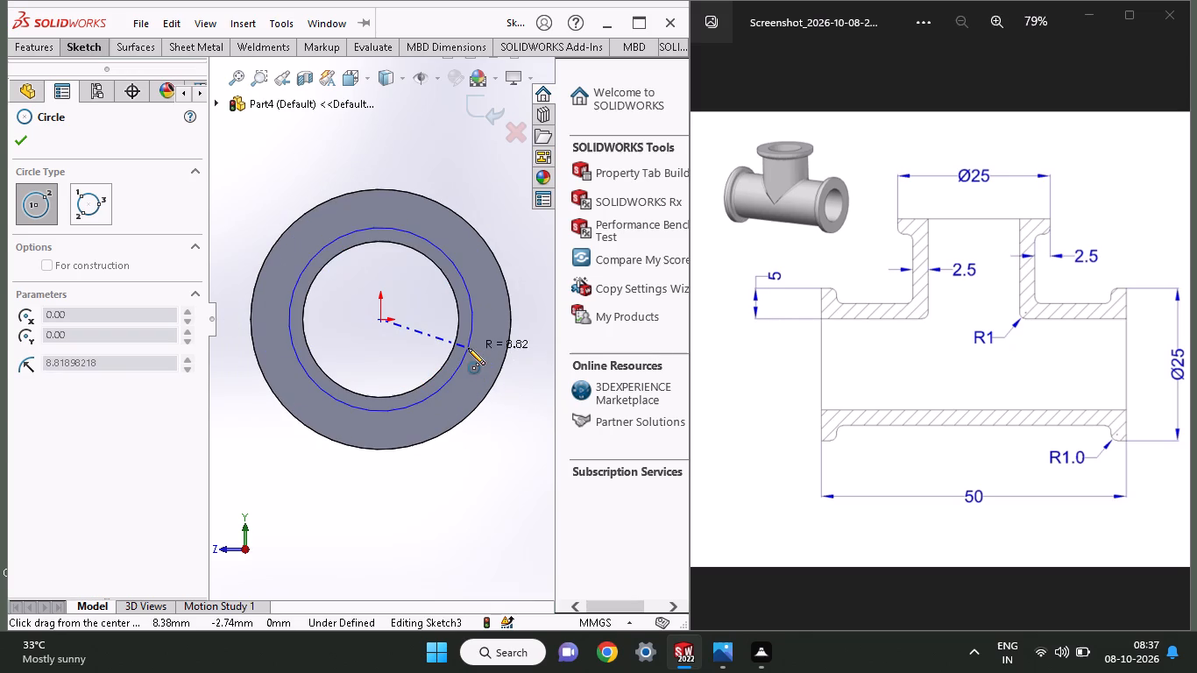
{"action": "scroll", "coordinate": [468, 348], "scroll_direction": "down", "scroll_amount": 1}
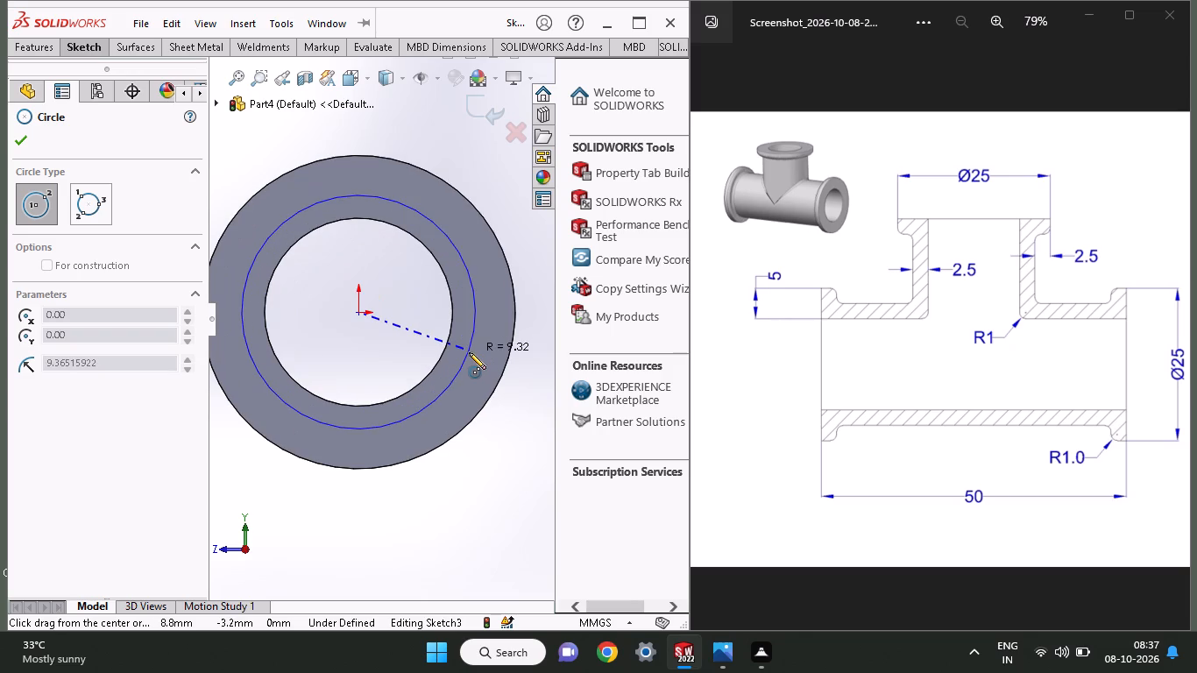
{"action": "left_click", "coordinate": [469, 352]}
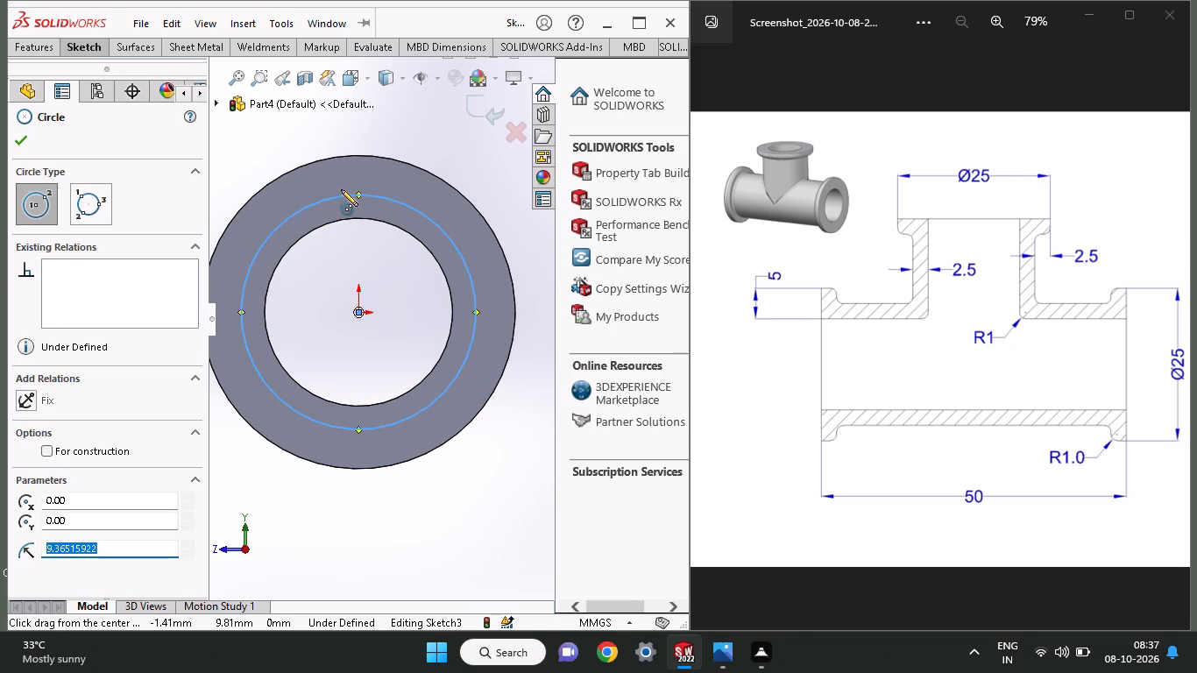
Dimension the diameter of the circle sketched on the ring face.
{"action": "left_click", "coordinate": [73, 43]}
{"action": "left_click", "coordinate": [71, 93]}
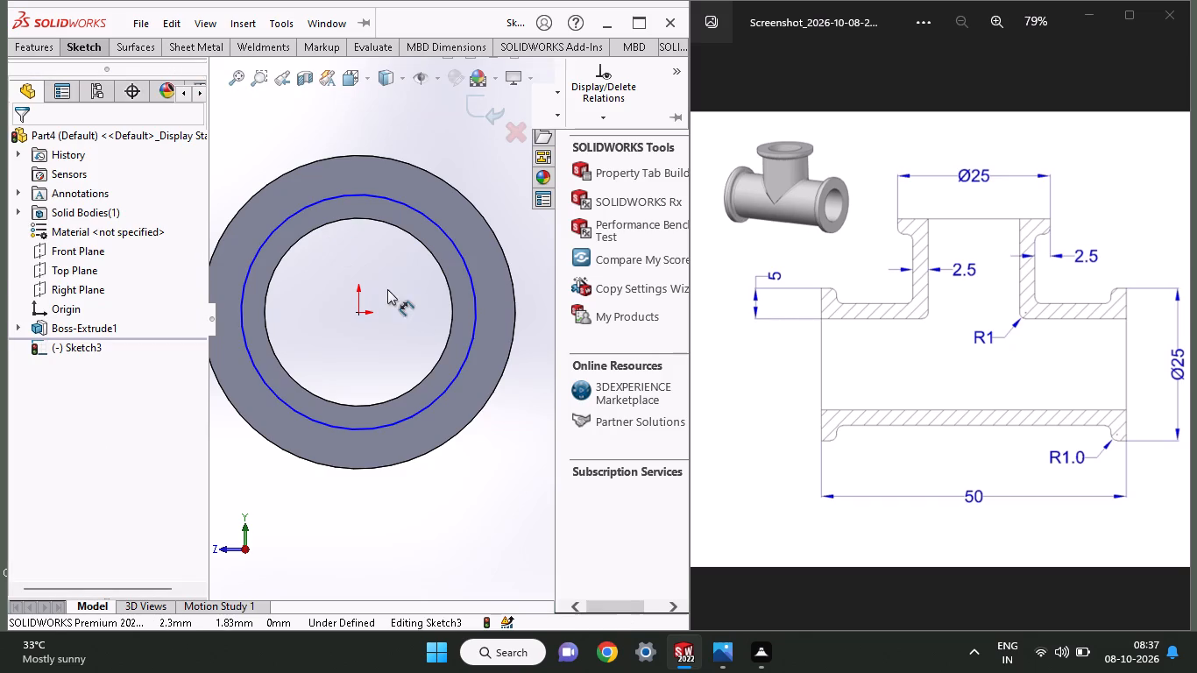
{"action": "scroll", "coordinate": [422, 208], "scroll_direction": "up", "scroll_amount": 1}
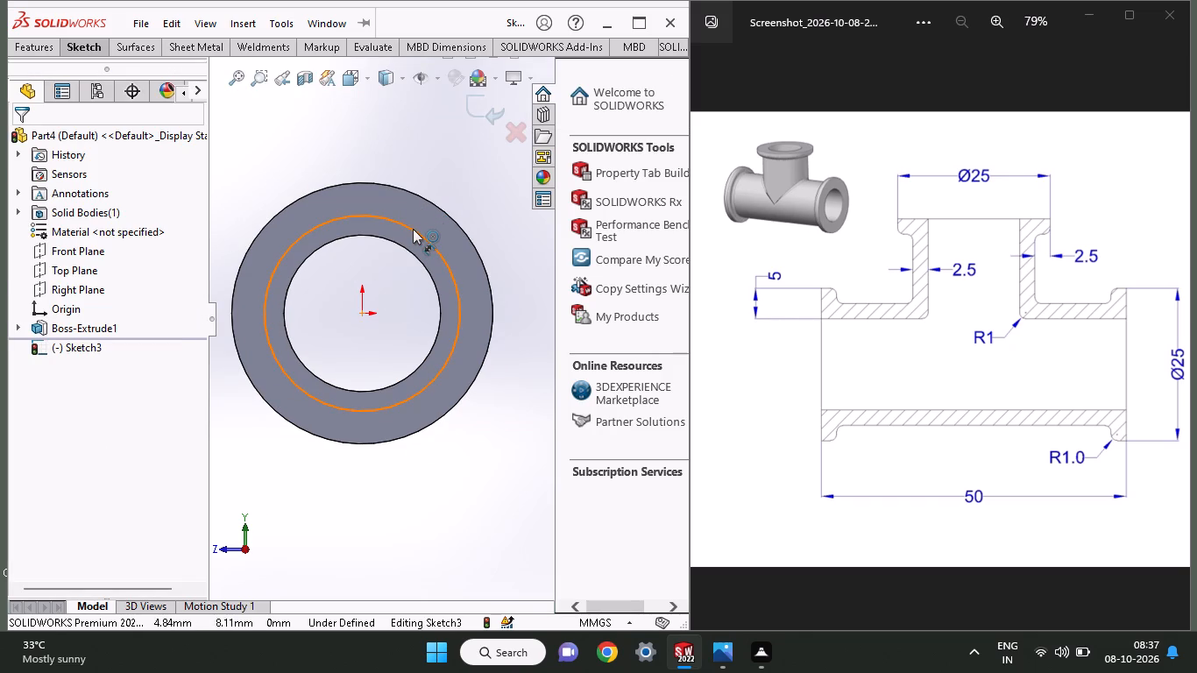
{"action": "scroll", "coordinate": [413, 229], "scroll_direction": "down", "scroll_amount": 1}
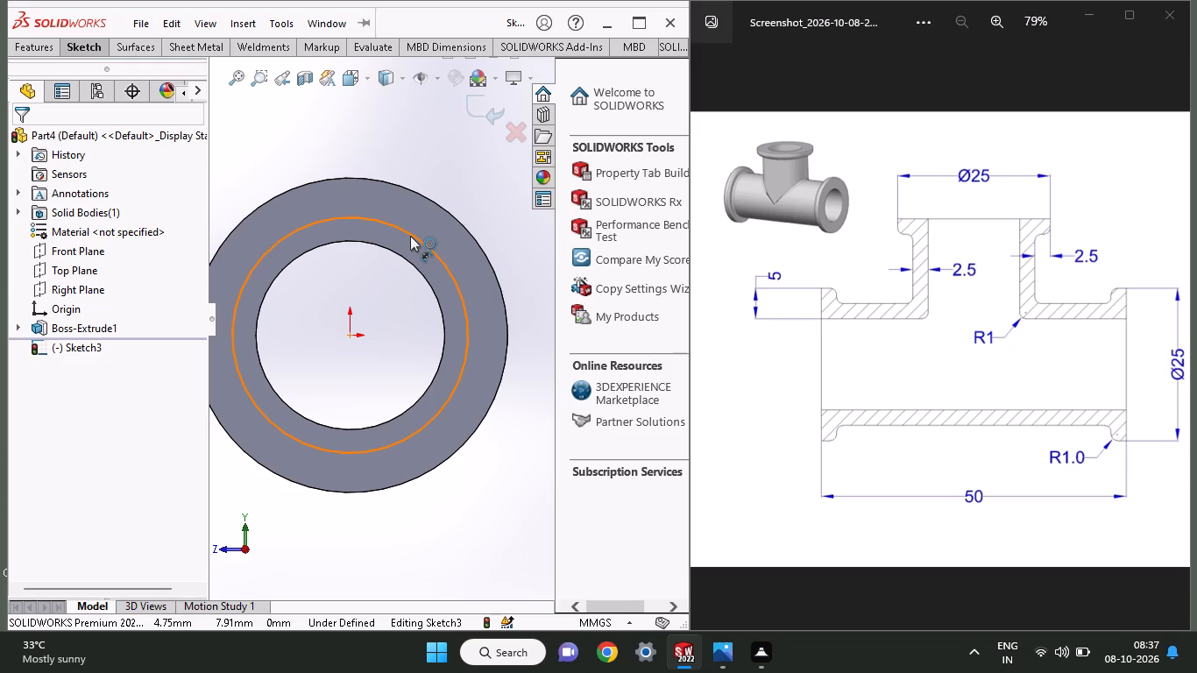
{"action": "left_click", "coordinate": [410, 236]}
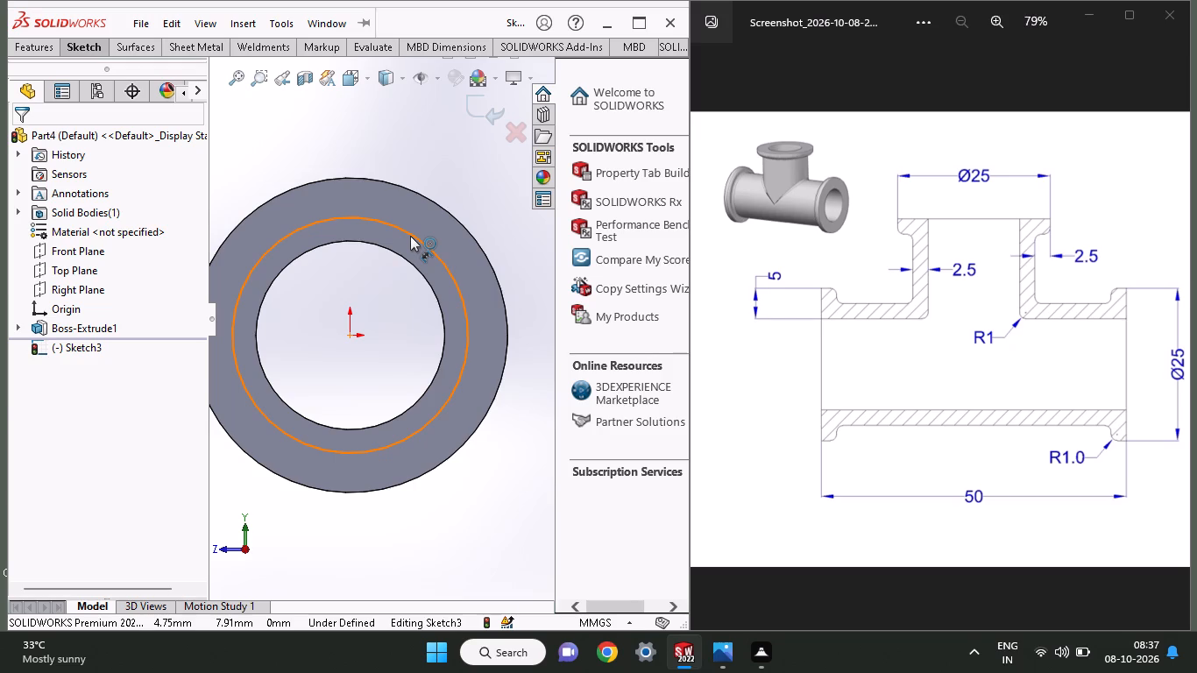
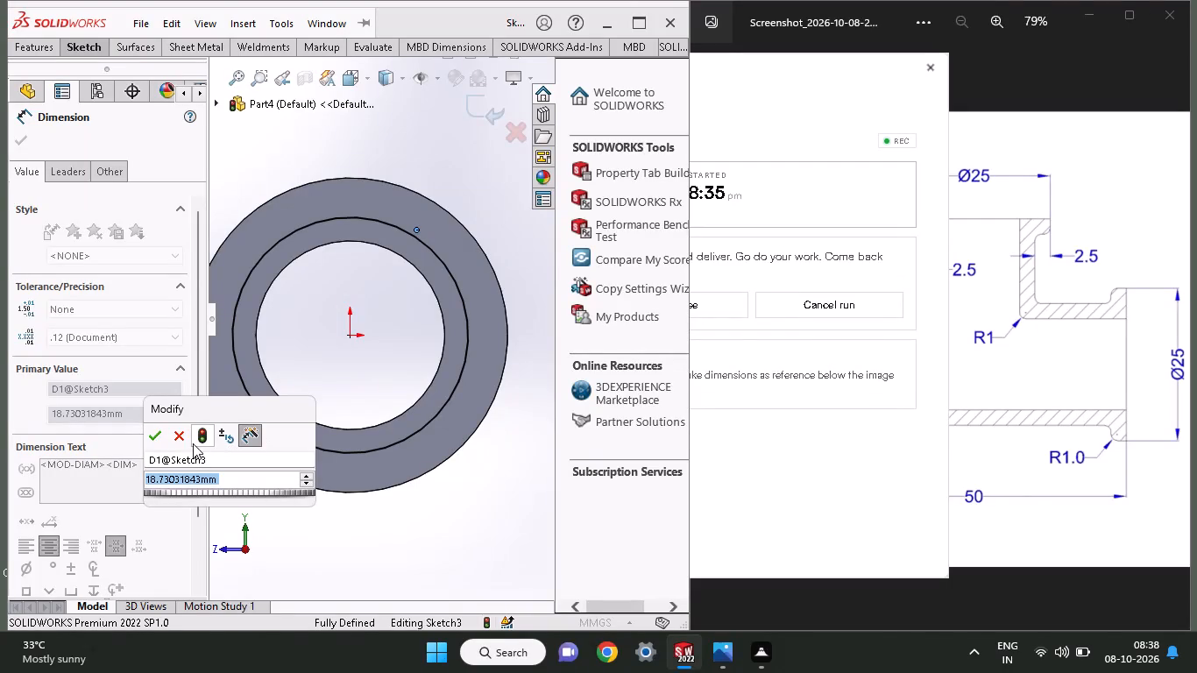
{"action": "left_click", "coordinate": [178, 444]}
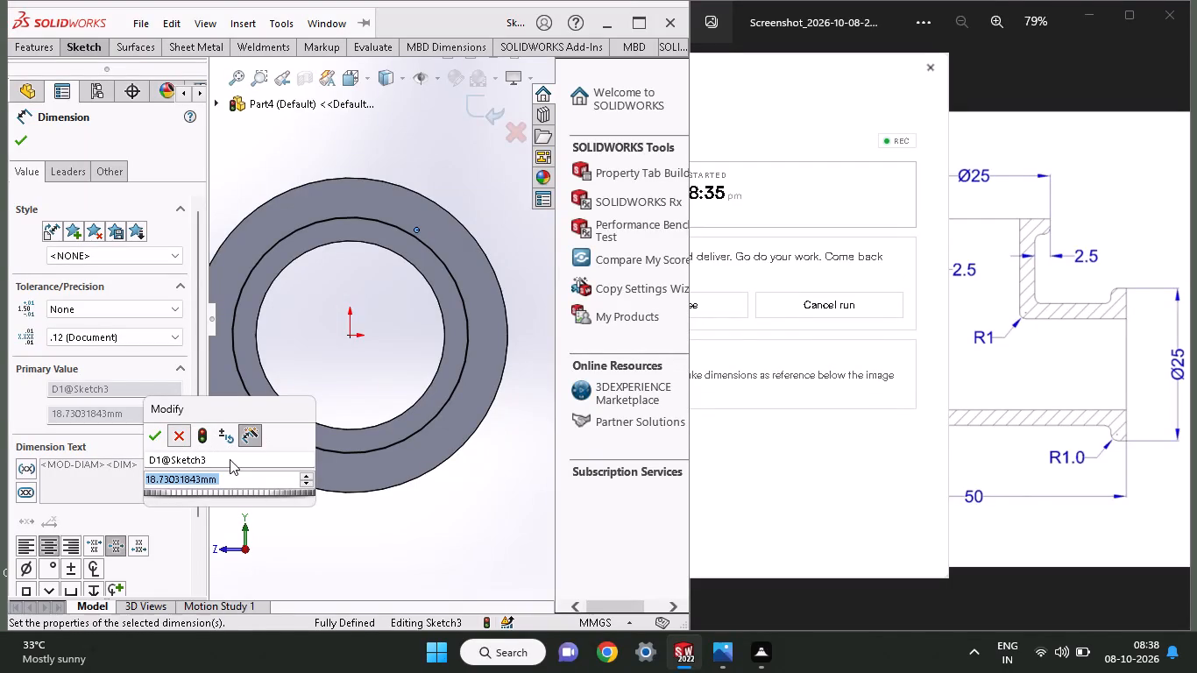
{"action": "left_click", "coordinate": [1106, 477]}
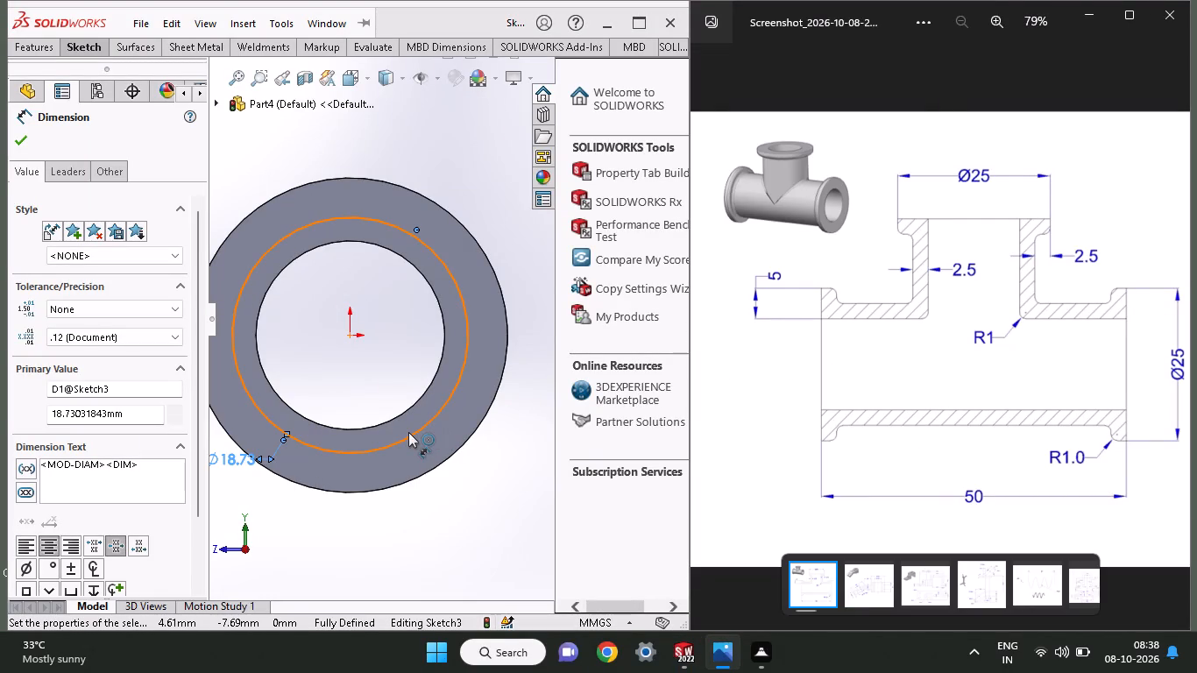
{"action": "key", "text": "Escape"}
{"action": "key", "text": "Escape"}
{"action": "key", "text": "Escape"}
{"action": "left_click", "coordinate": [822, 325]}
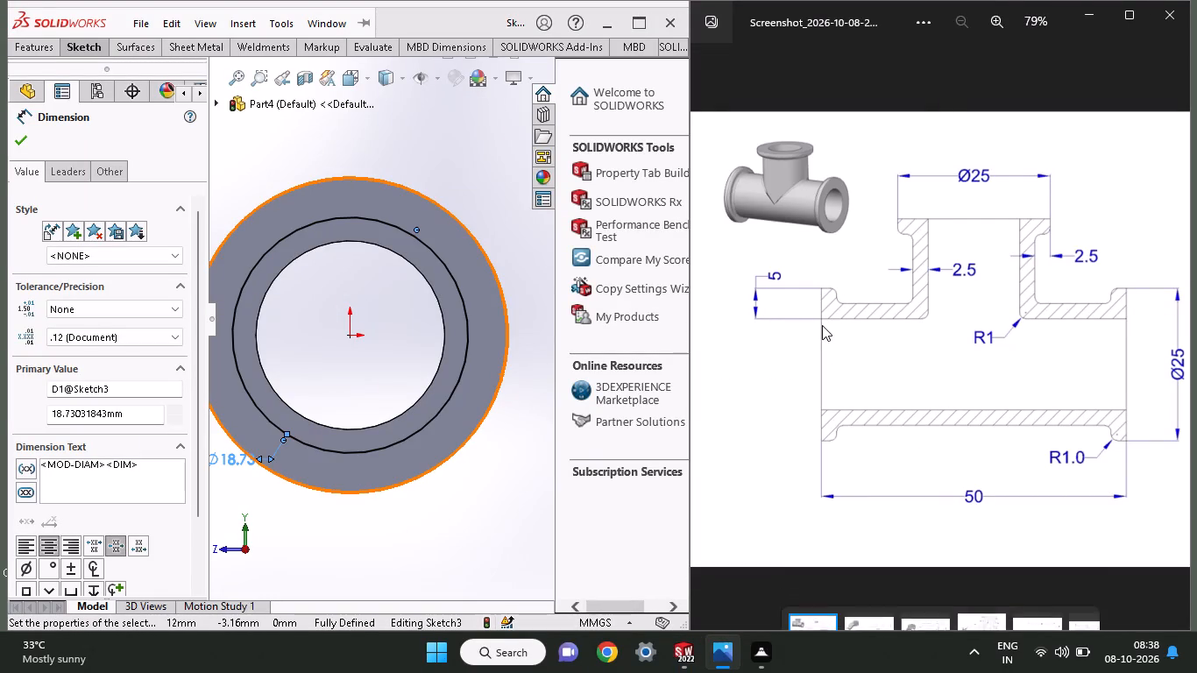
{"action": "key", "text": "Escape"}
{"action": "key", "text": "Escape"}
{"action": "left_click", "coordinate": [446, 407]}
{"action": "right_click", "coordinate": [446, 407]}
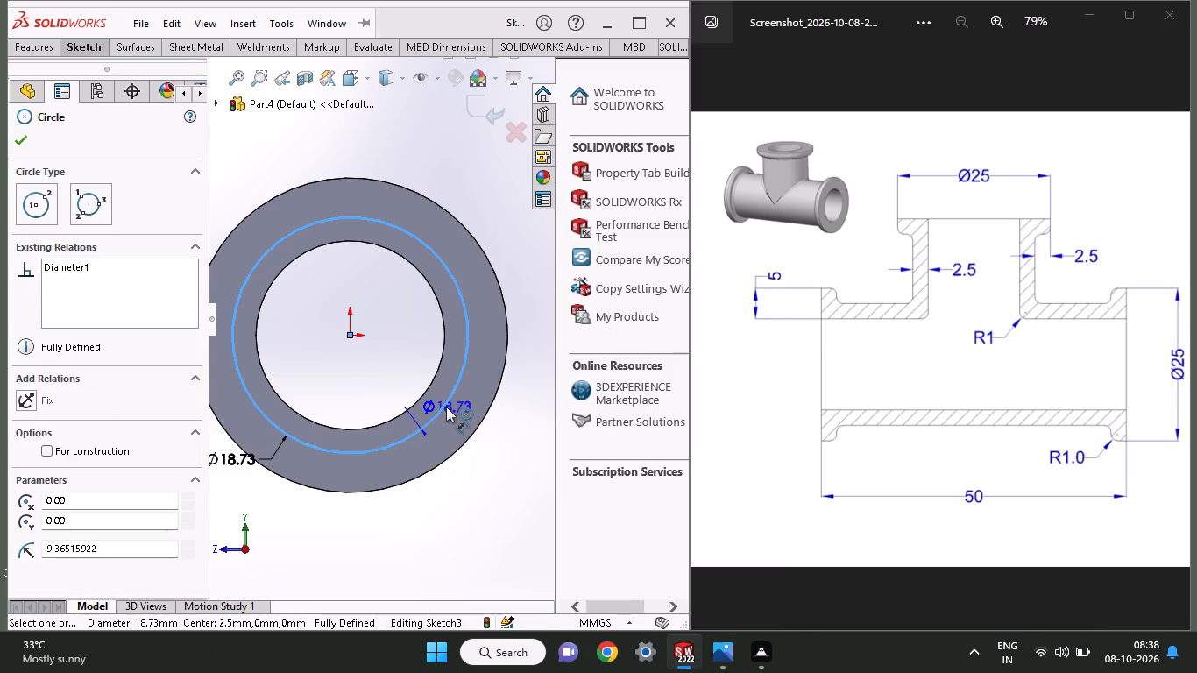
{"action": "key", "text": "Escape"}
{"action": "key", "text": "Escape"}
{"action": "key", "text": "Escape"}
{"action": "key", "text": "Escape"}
Delete the dimensioned circle lying between the ring's inner and outer edges from the face sketch.
{"action": "left_click", "coordinate": [450, 400]}
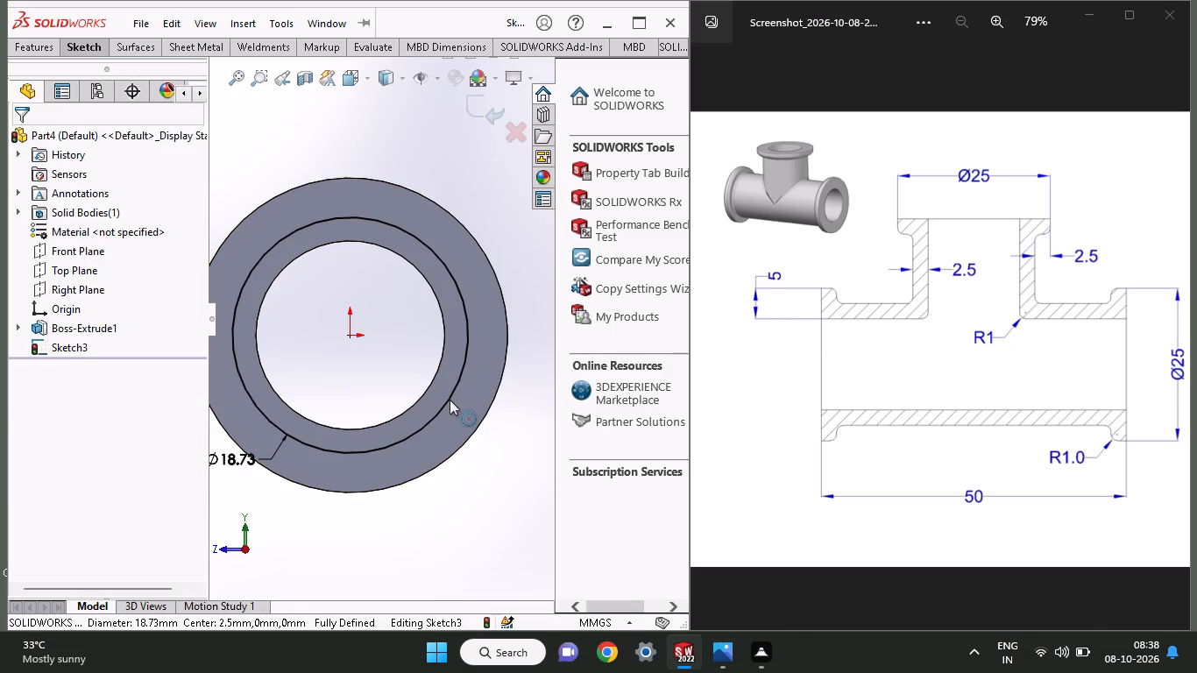
{"action": "right_click", "coordinate": [450, 400]}
{"action": "left_click", "coordinate": [475, 597]}
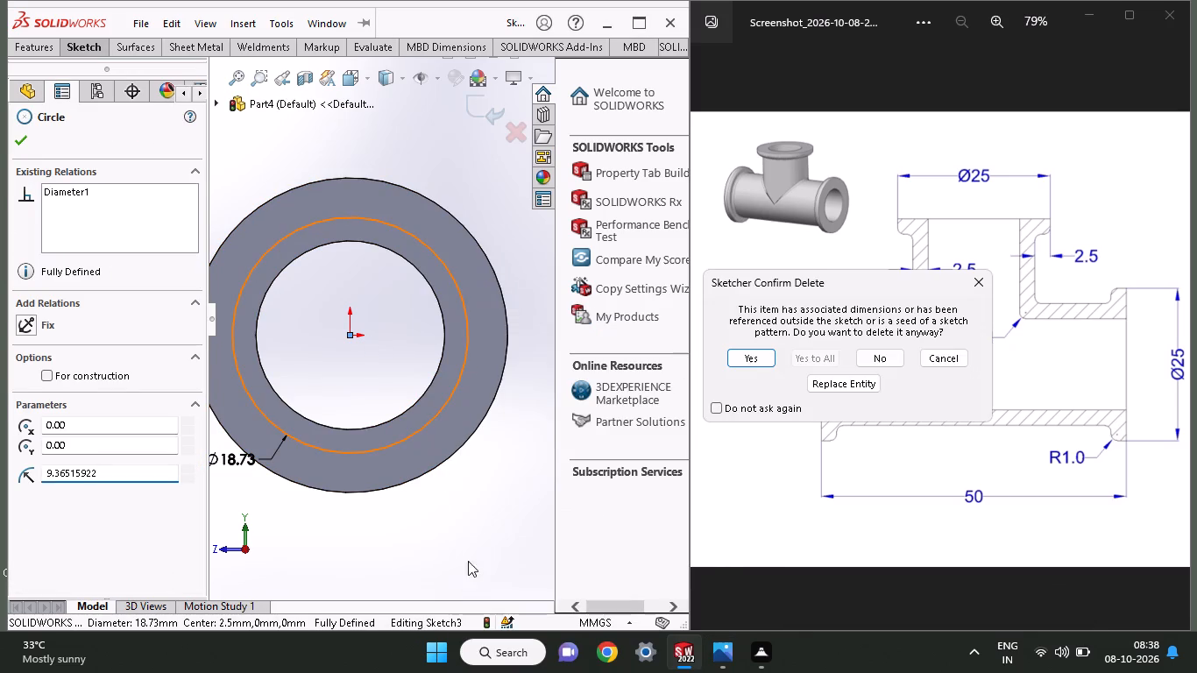
{"action": "left_click", "coordinate": [743, 351]}
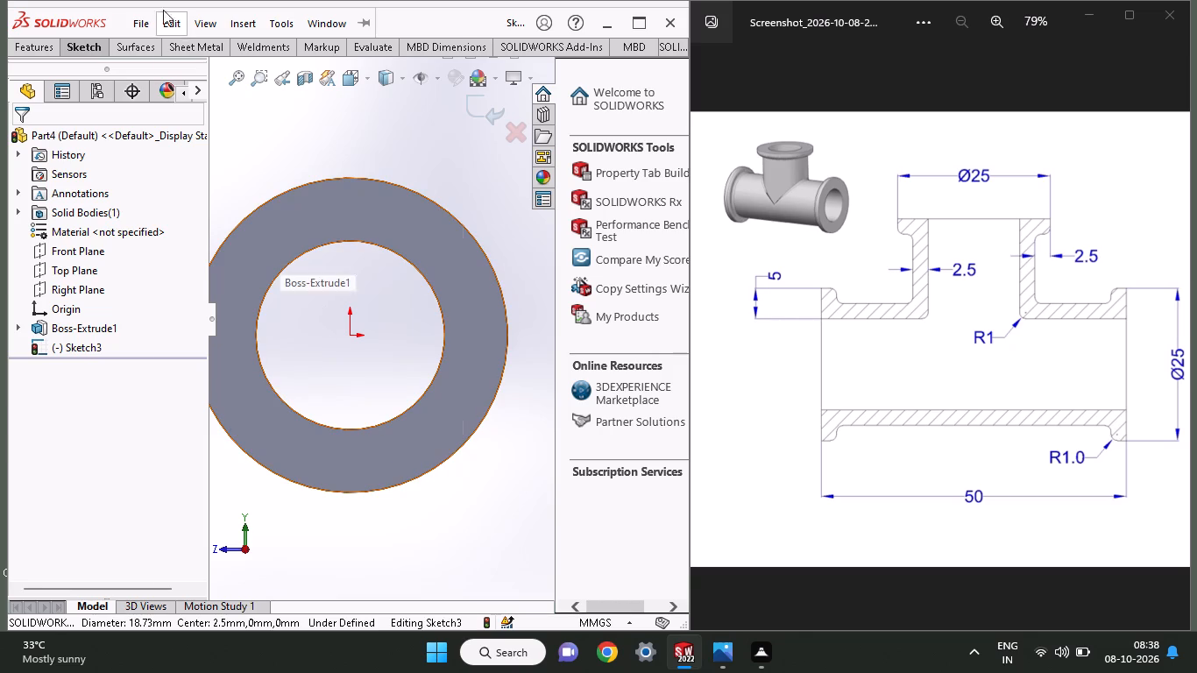
Sketch an origin-centred circle of 7.5 mm radius that meets the ring's inner edge.
{"action": "left_click", "coordinate": [69, 51]}
{"action": "left_click", "coordinate": [113, 120]}
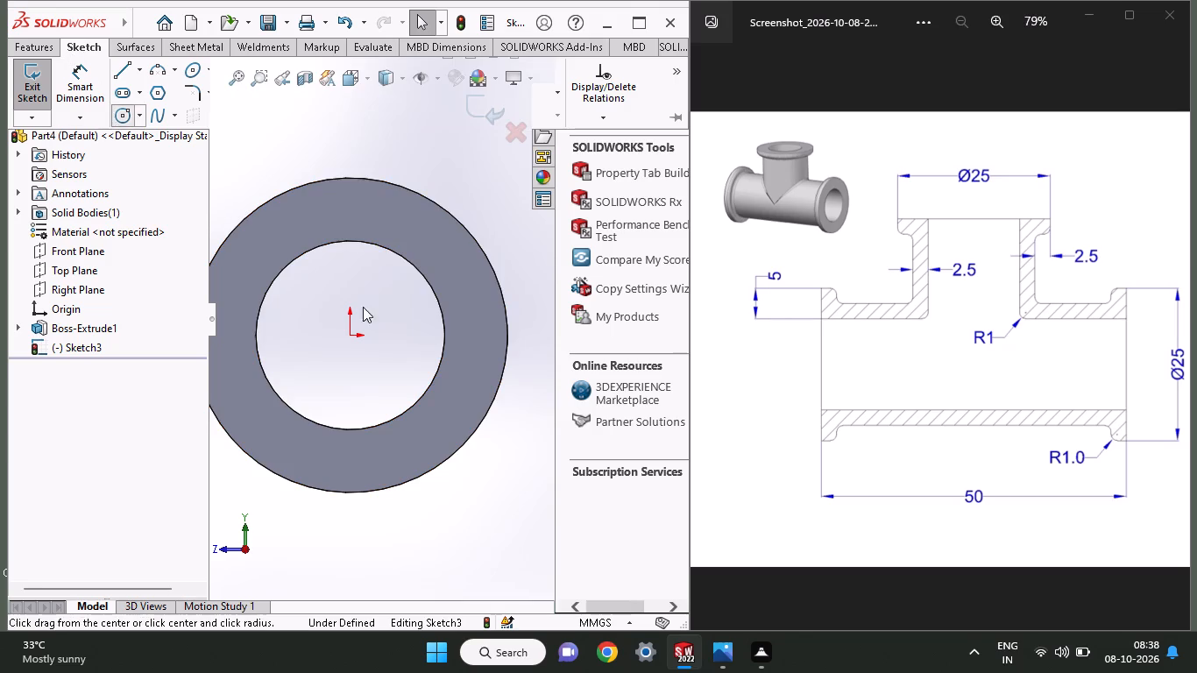
{"action": "left_click", "coordinate": [351, 337]}
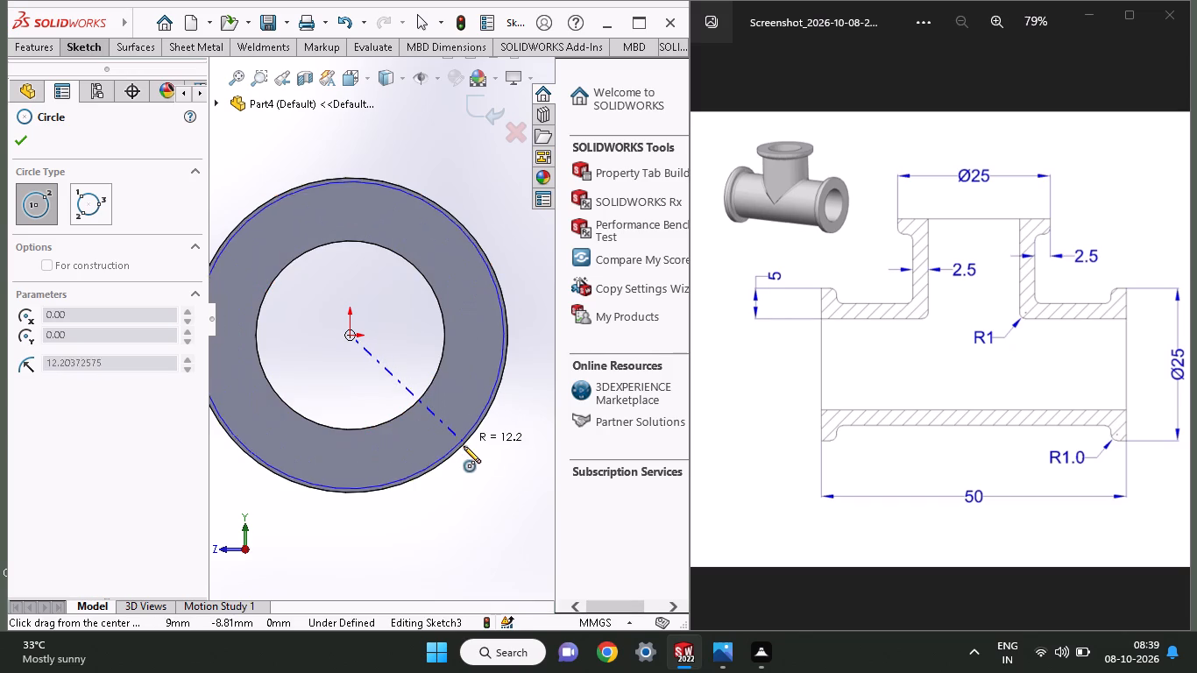
{"action": "left_click", "coordinate": [434, 382]}
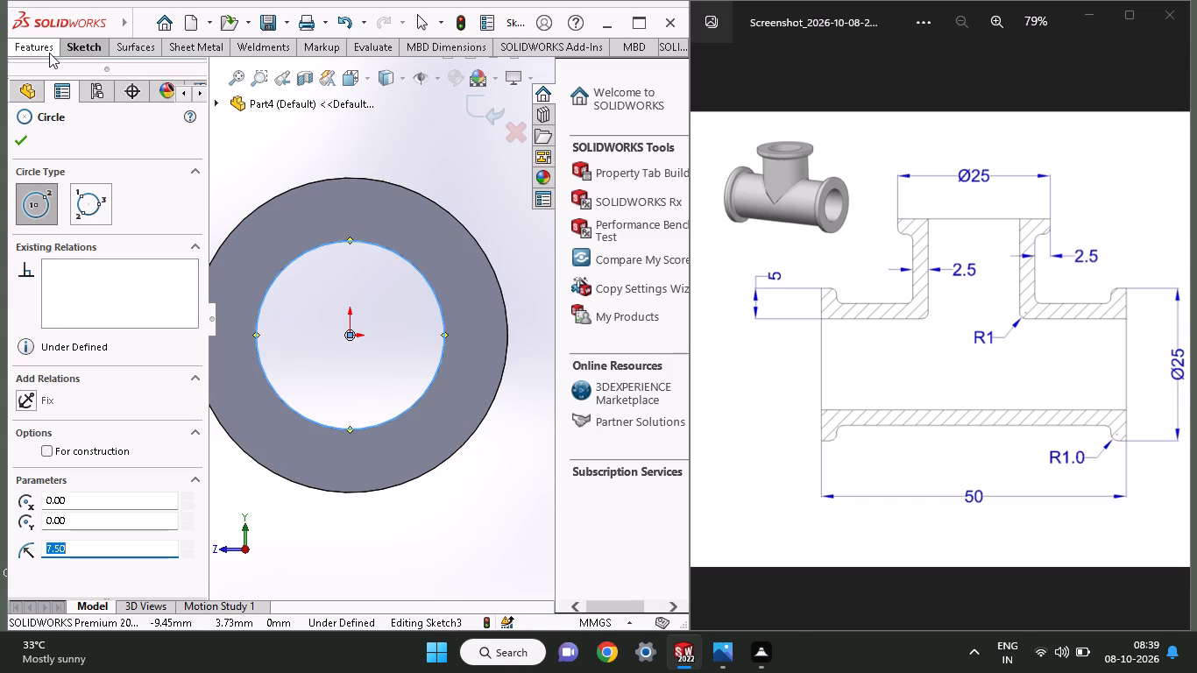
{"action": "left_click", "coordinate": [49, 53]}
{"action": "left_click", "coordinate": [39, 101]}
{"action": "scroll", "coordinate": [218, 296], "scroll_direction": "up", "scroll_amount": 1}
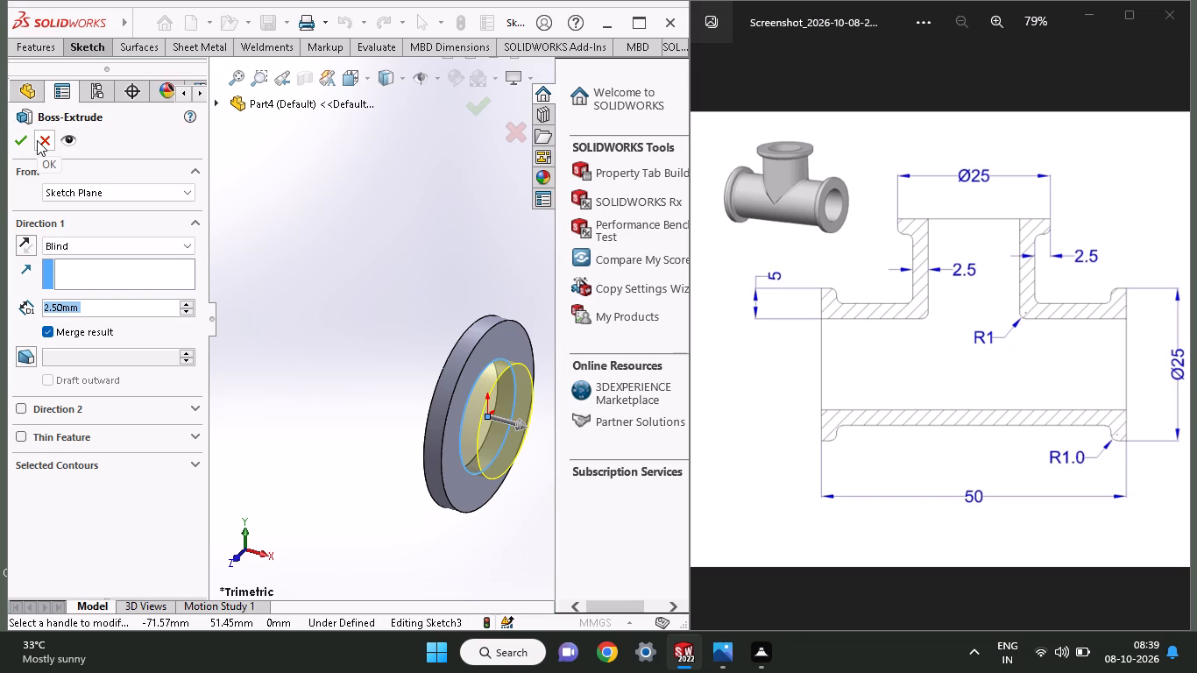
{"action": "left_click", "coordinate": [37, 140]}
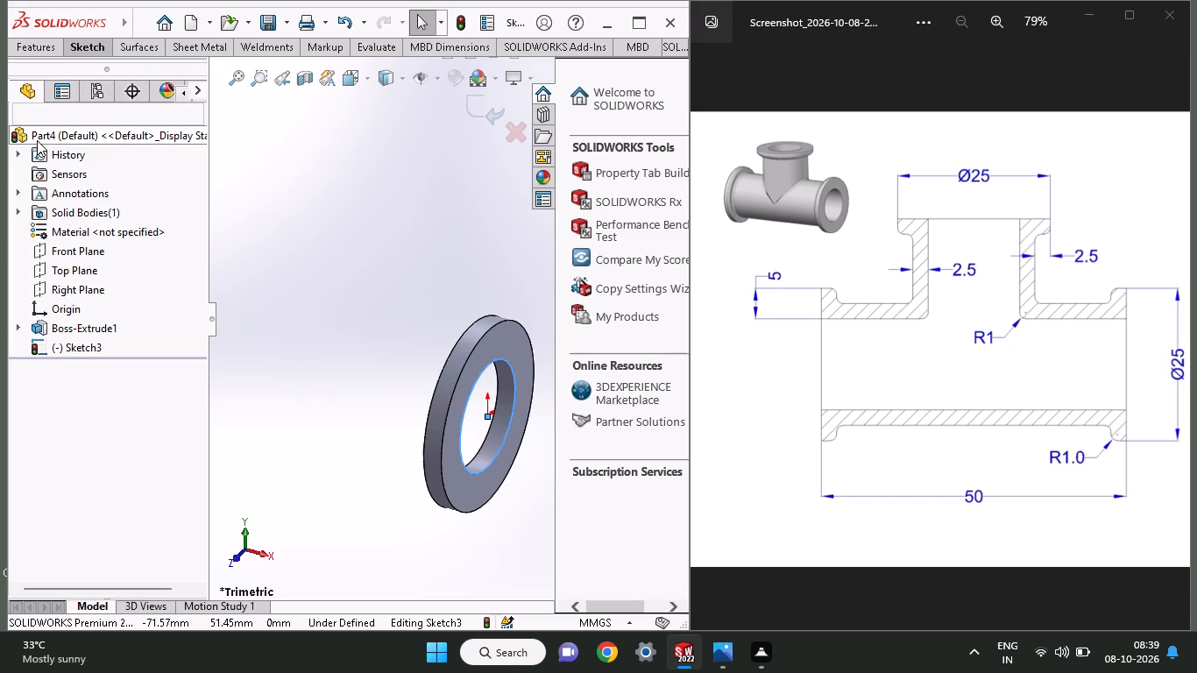
Exit the sketch containing the 7.5 mm radius circle, keeping it without a feature.
{"action": "left_click", "coordinate": [369, 461]}
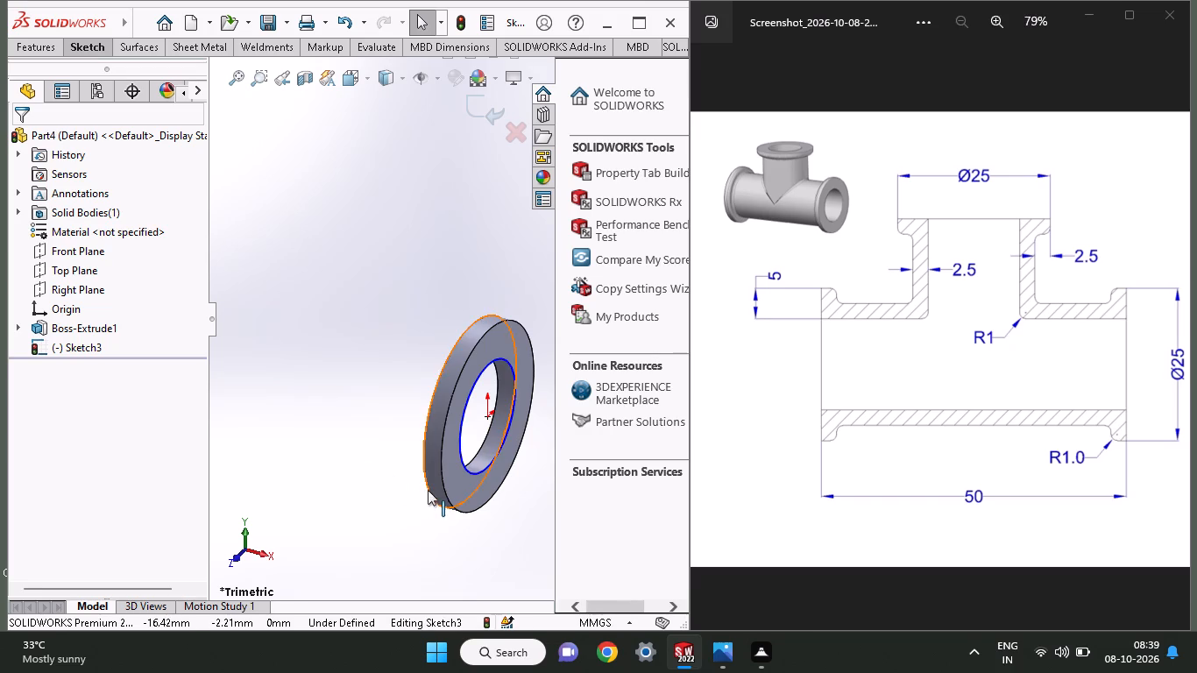
{"action": "middle_click_drag", "start_coordinate": [393, 492], "coordinate": [433, 483]}
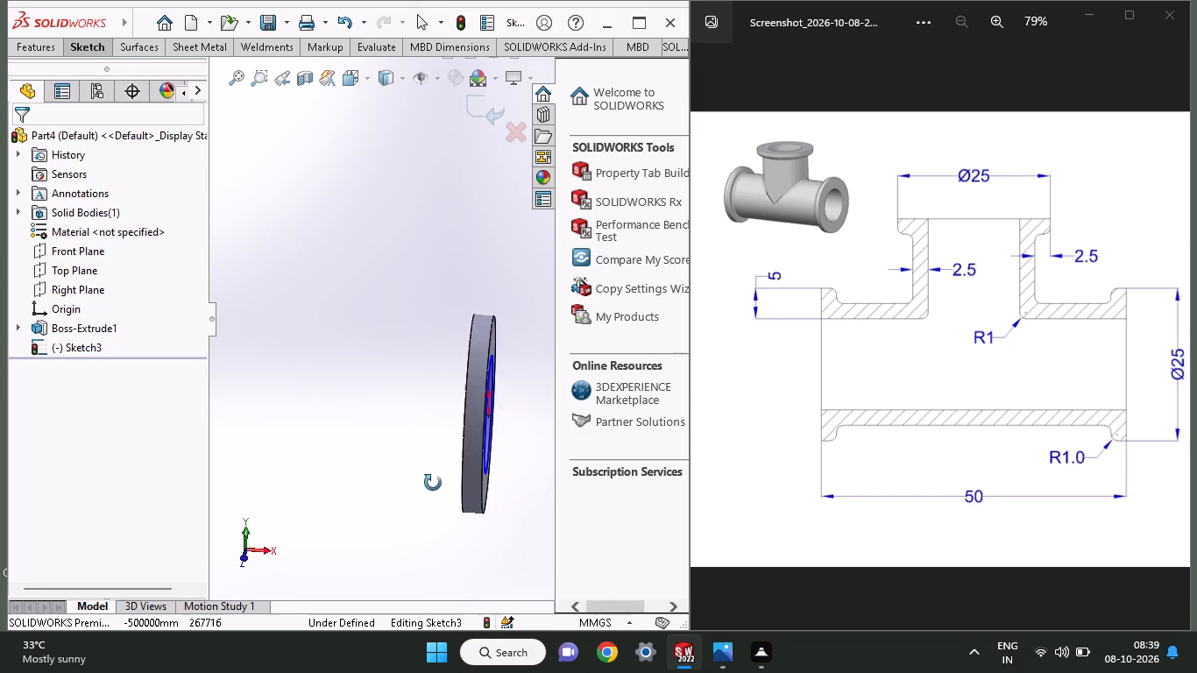
{"action": "middle_click_drag", "start_coordinate": [433, 483], "coordinate": [351, 565]}
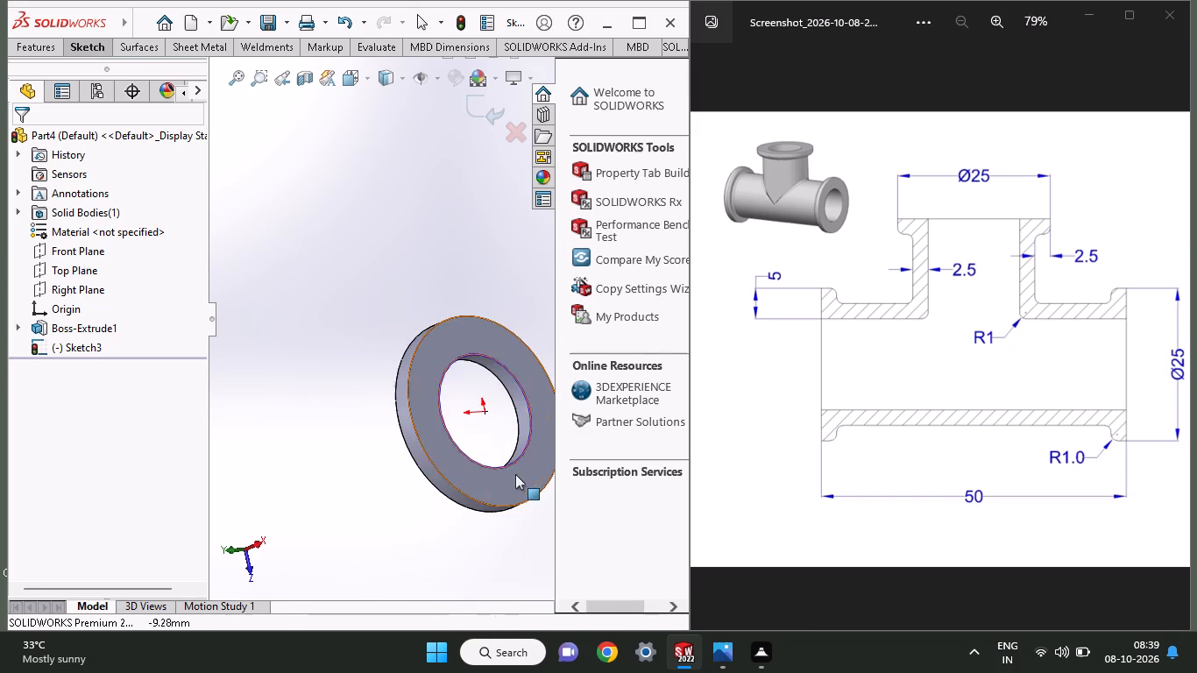
{"action": "left_click", "coordinate": [463, 484]}
{"action": "right_click", "coordinate": [326, 381]}
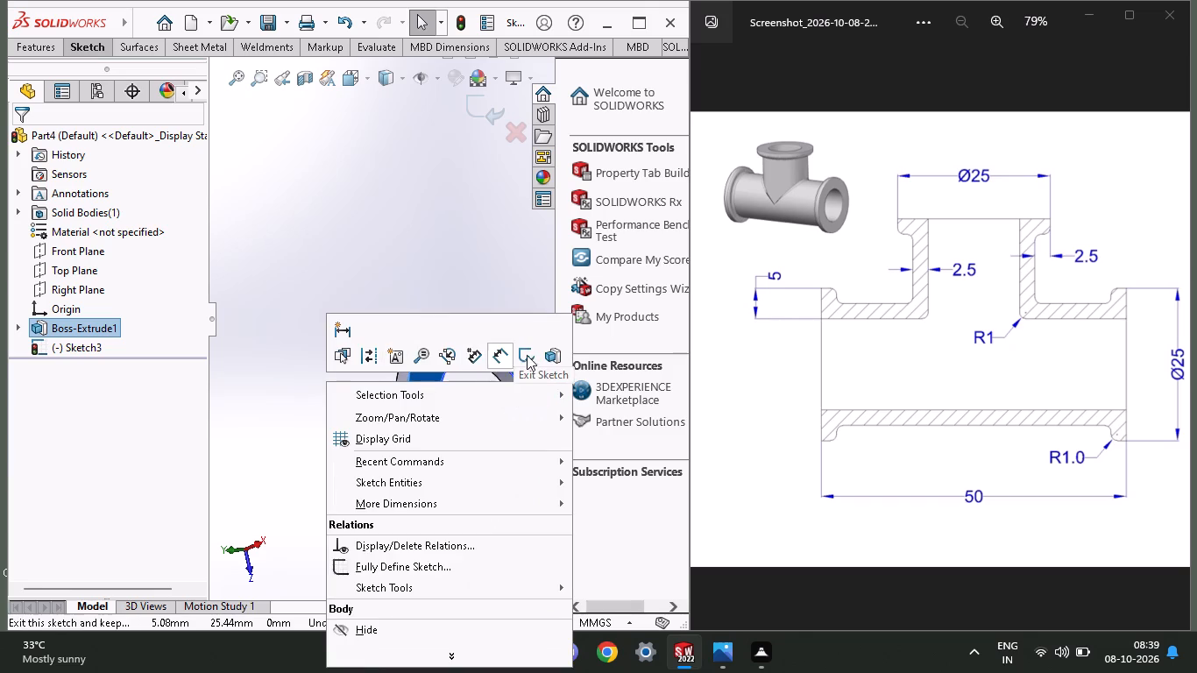
{"action": "left_click", "coordinate": [528, 355]}
Start a new sketch on the ring's flat outer face and draw an origin-centred circle between its edges, radius about 9.5 mm.
{"action": "left_click", "coordinate": [458, 474]}
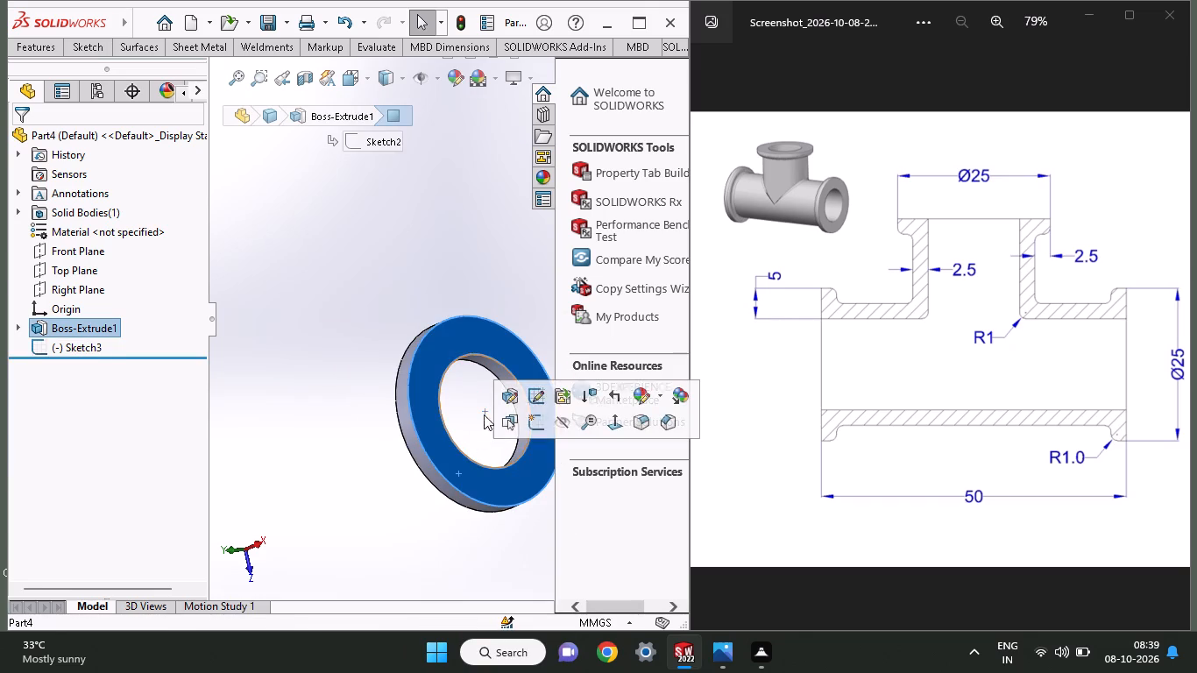
{"action": "left_click", "coordinate": [546, 429]}
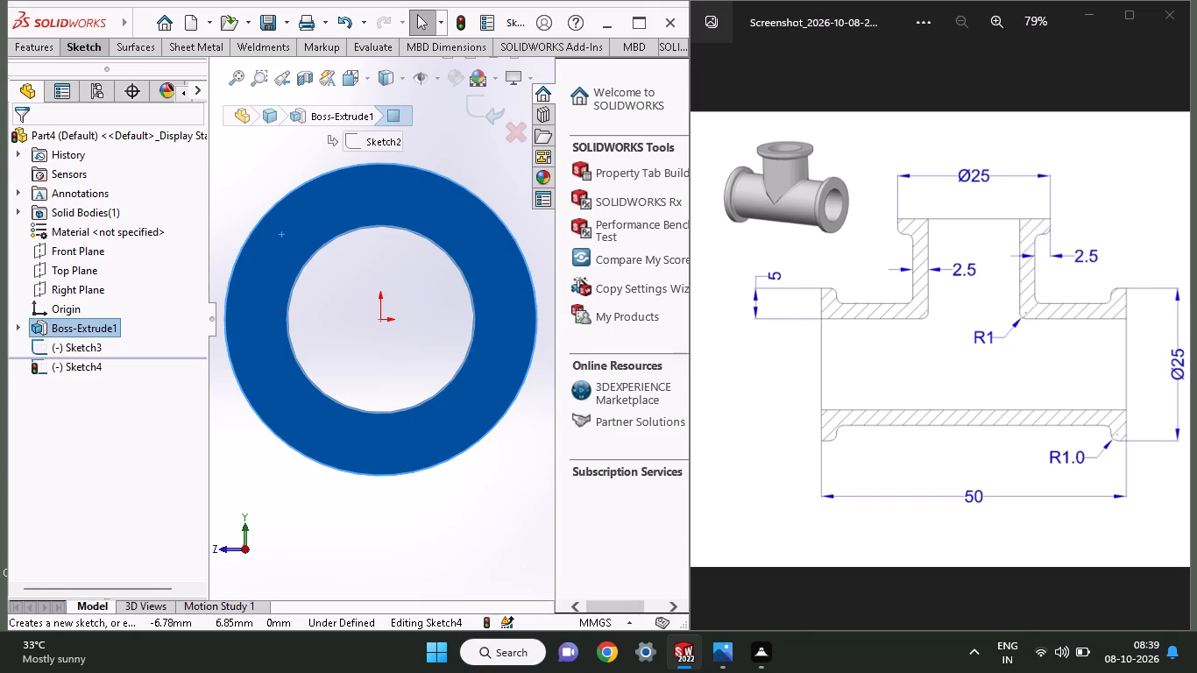
{"action": "left_click", "coordinate": [77, 56]}
{"action": "left_click", "coordinate": [128, 120]}
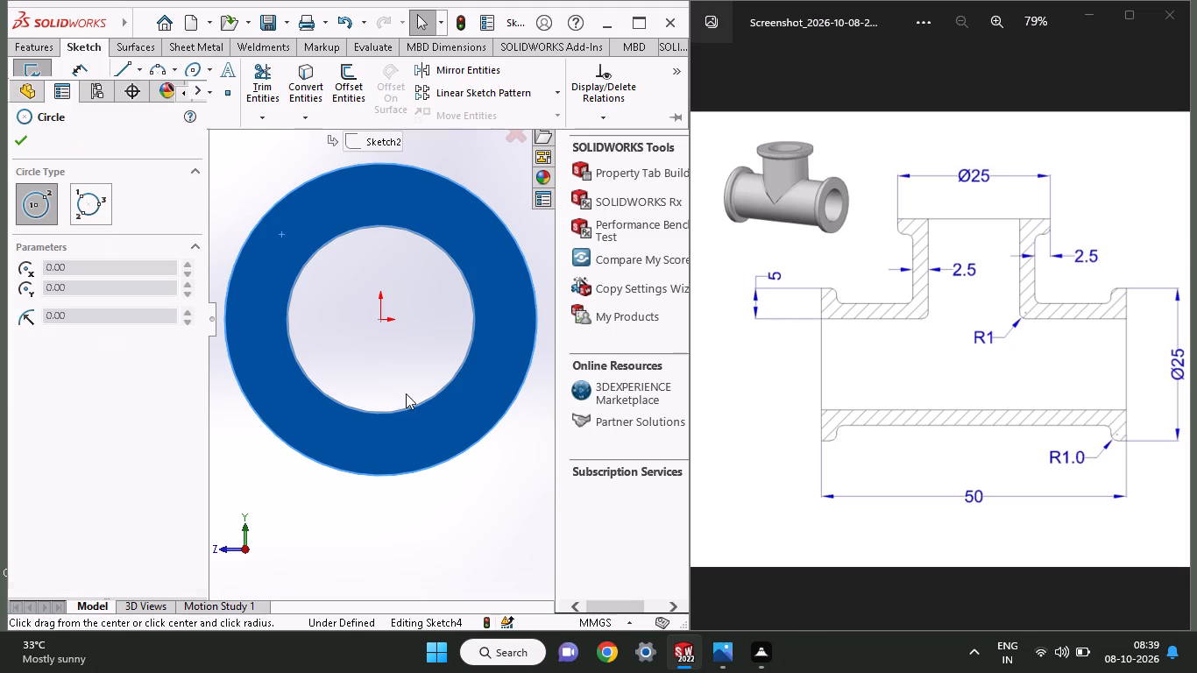
{"action": "left_click", "coordinate": [385, 321]}
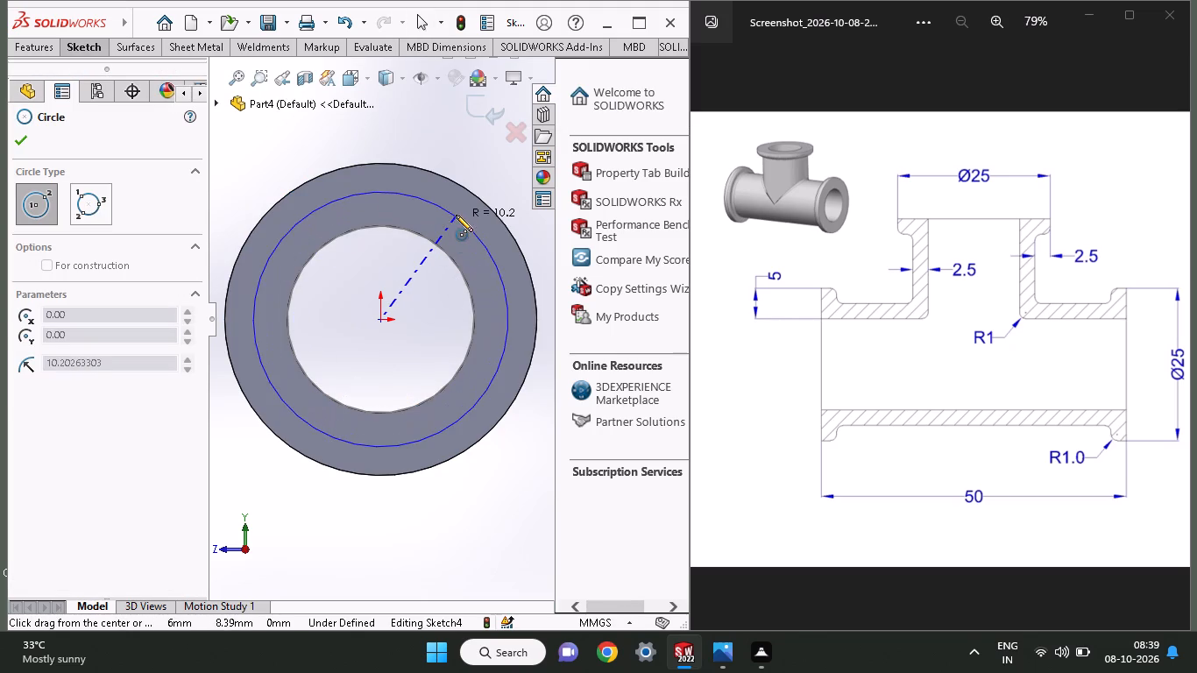
{"action": "left_click", "coordinate": [456, 228]}
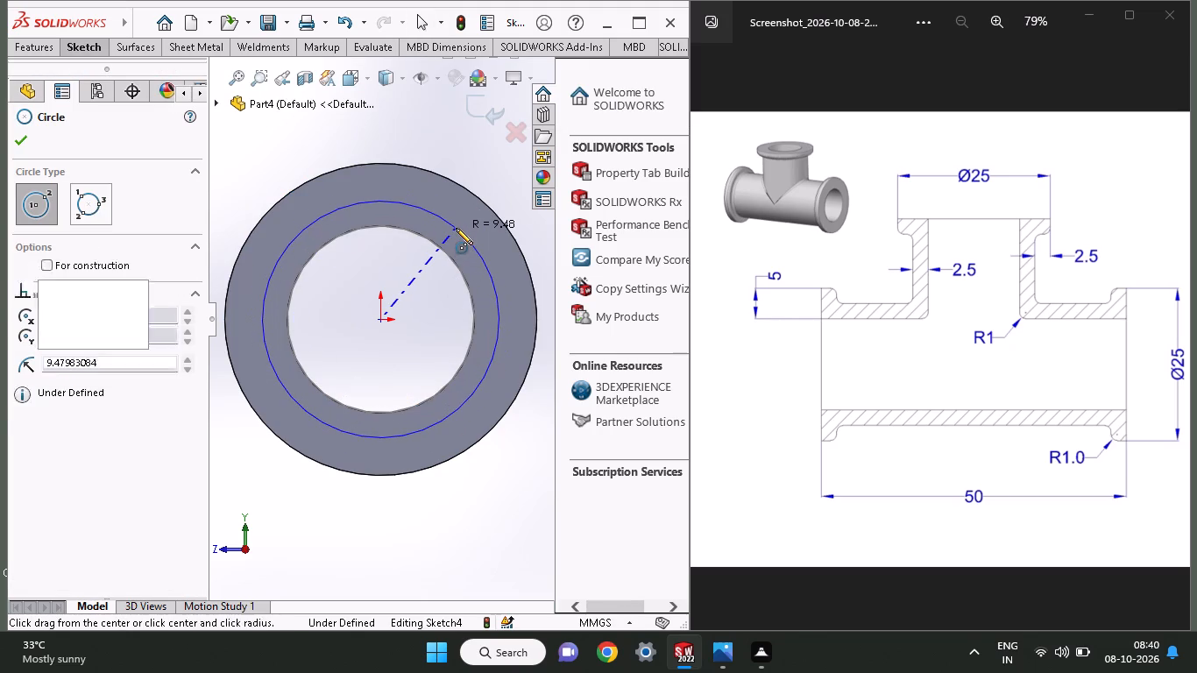
Dimension the new circle's diameter as 20 mm.
{"action": "left_click", "coordinate": [83, 46]}
{"action": "left_click", "coordinate": [81, 64]}
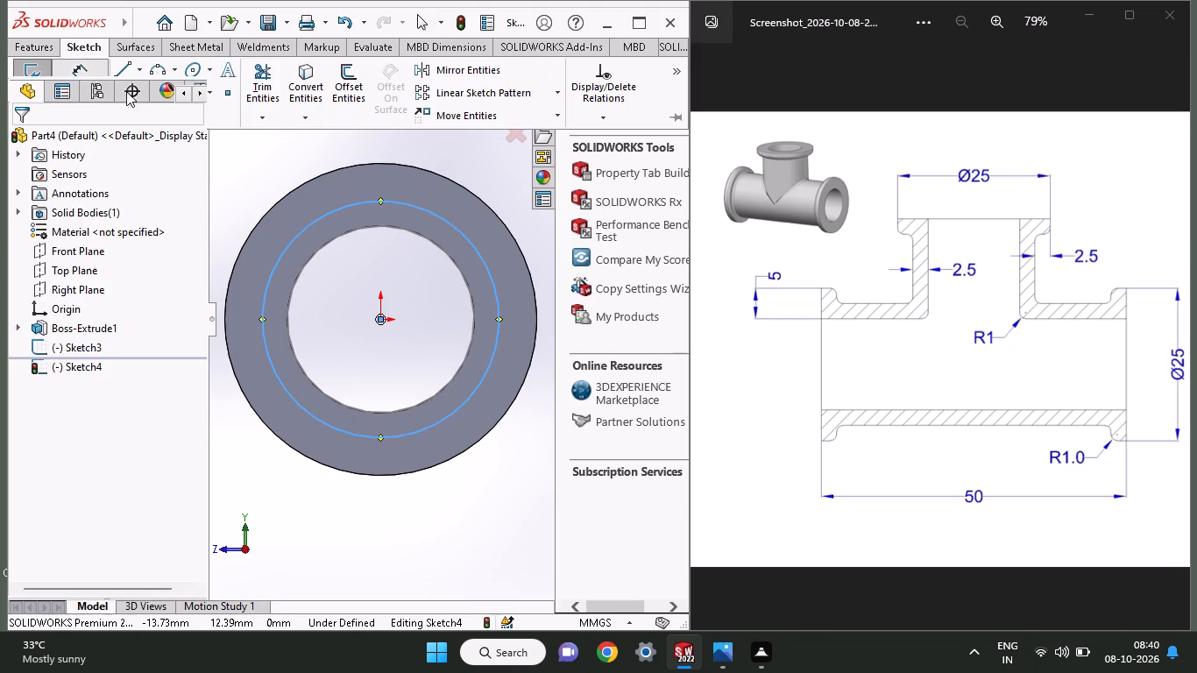
{"action": "left_click", "coordinate": [372, 205]}
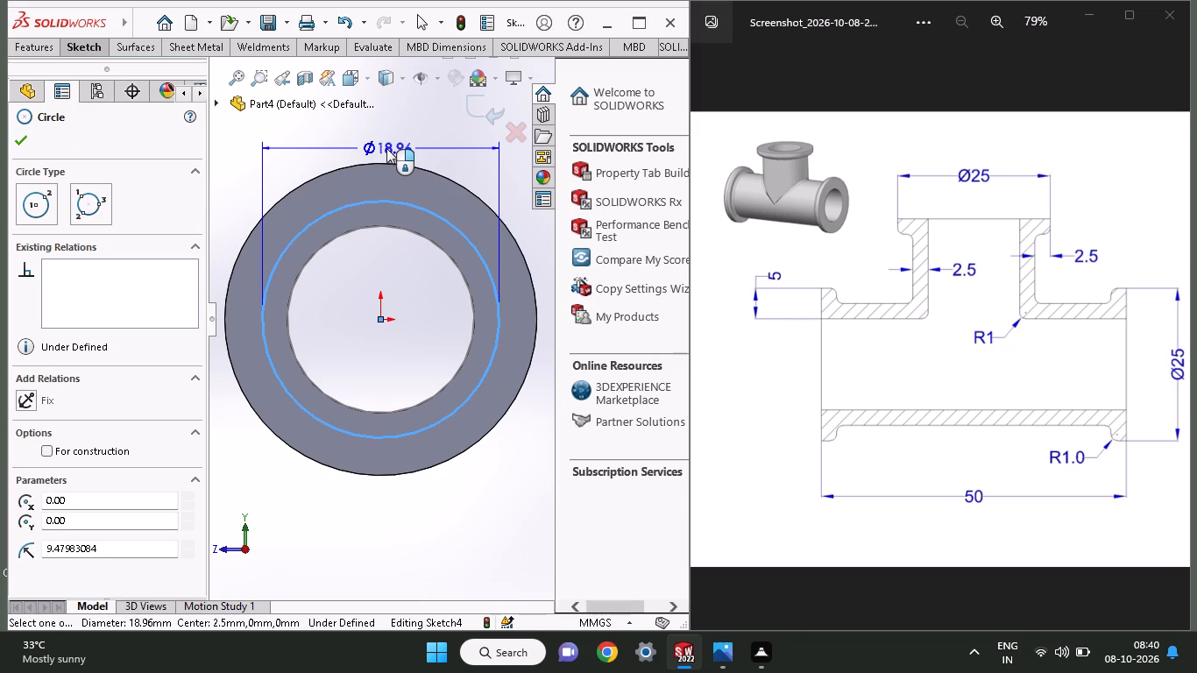
{"action": "left_click", "coordinate": [386, 148]}
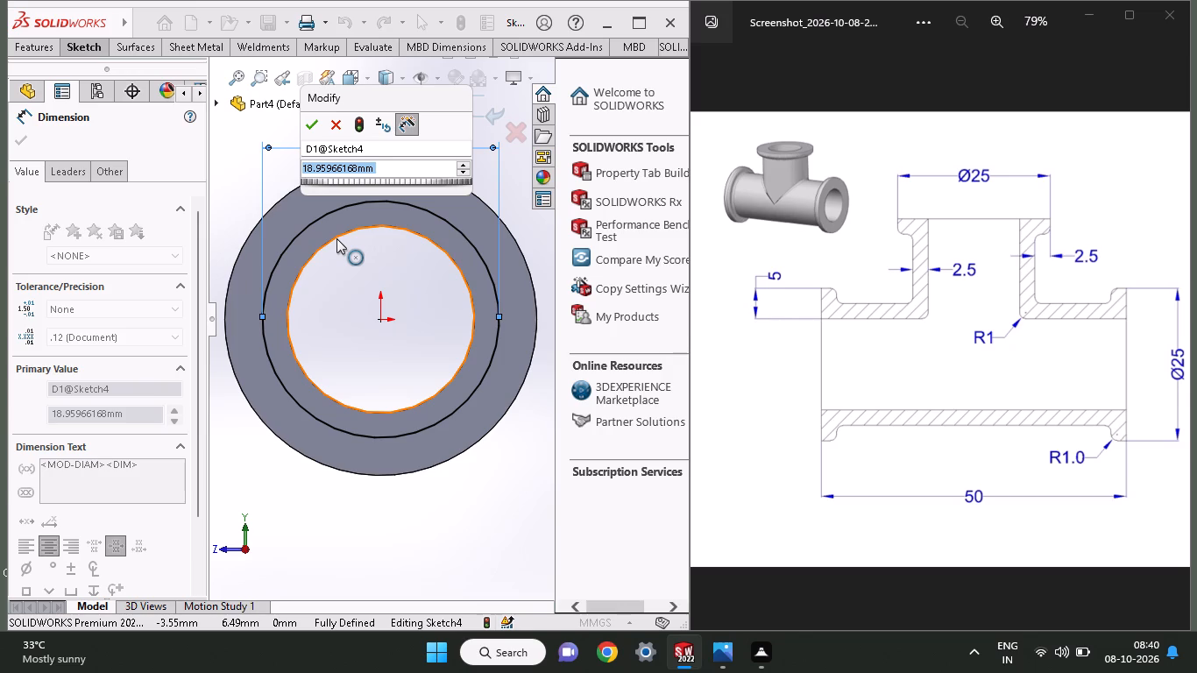
{"action": "type", "text": "25"}
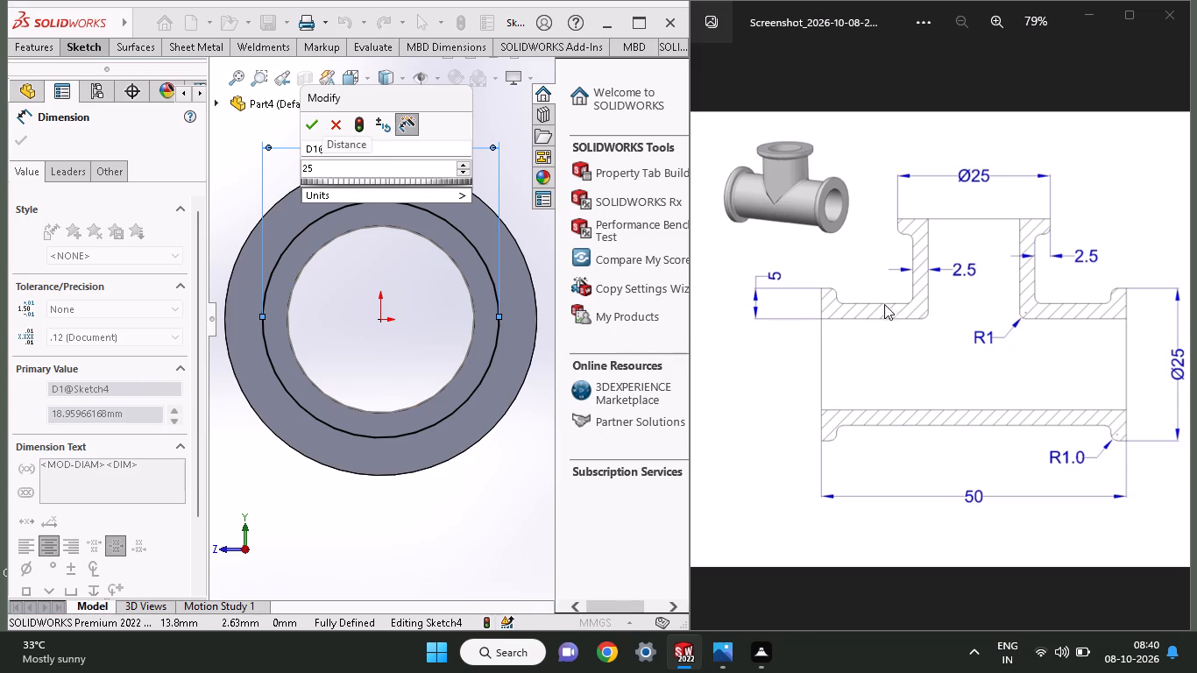
{"action": "key", "text": "minus"}
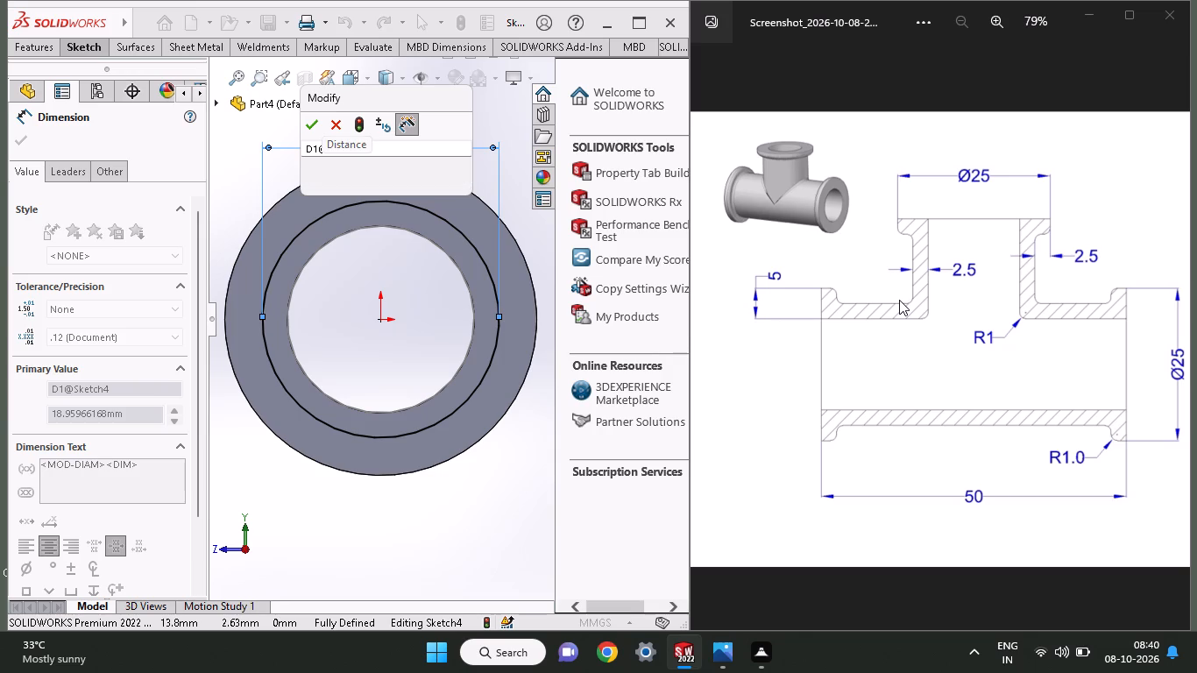
{"action": "key", "text": "5"}
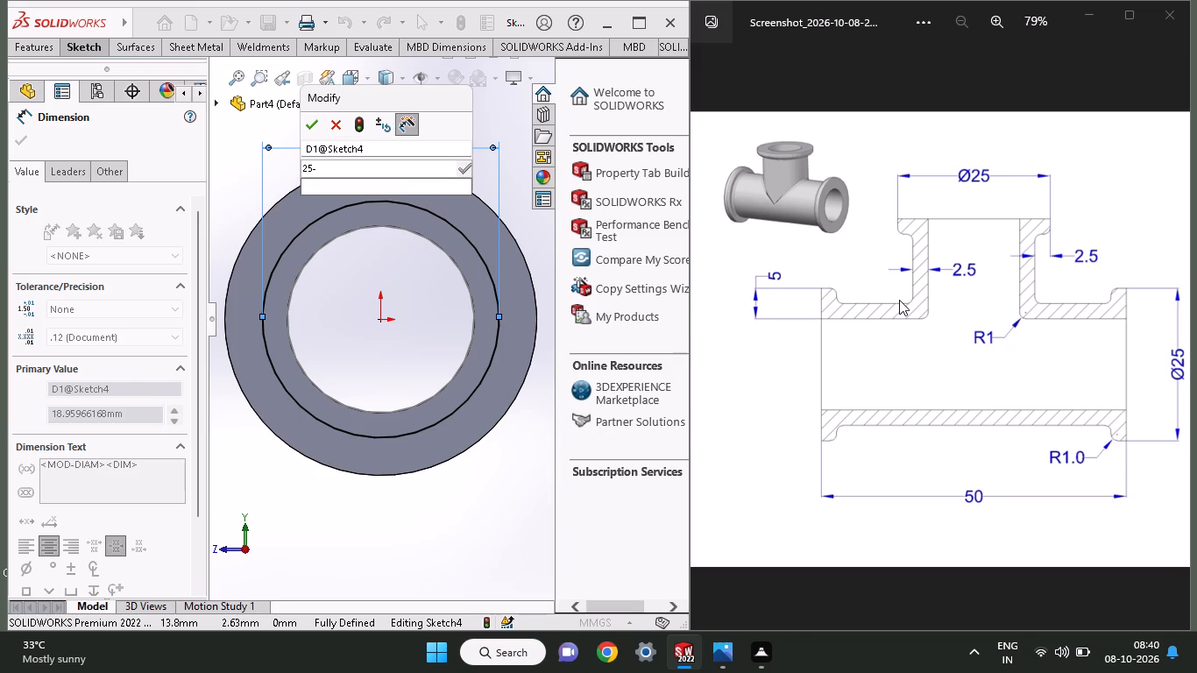
{"action": "key", "text": "Return"}
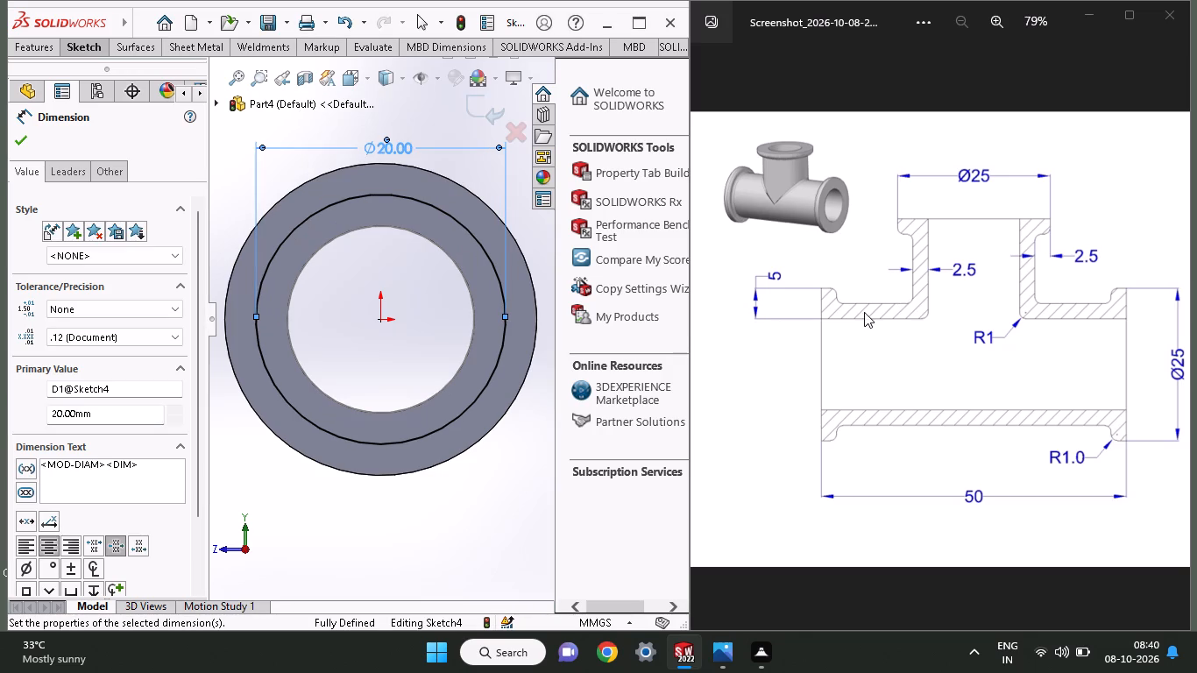
Extrude the 20 mm circle outward from the flange face as a blind boss 2.5 mm deep, merged with the flange.
{"action": "left_click", "coordinate": [44, 46]}
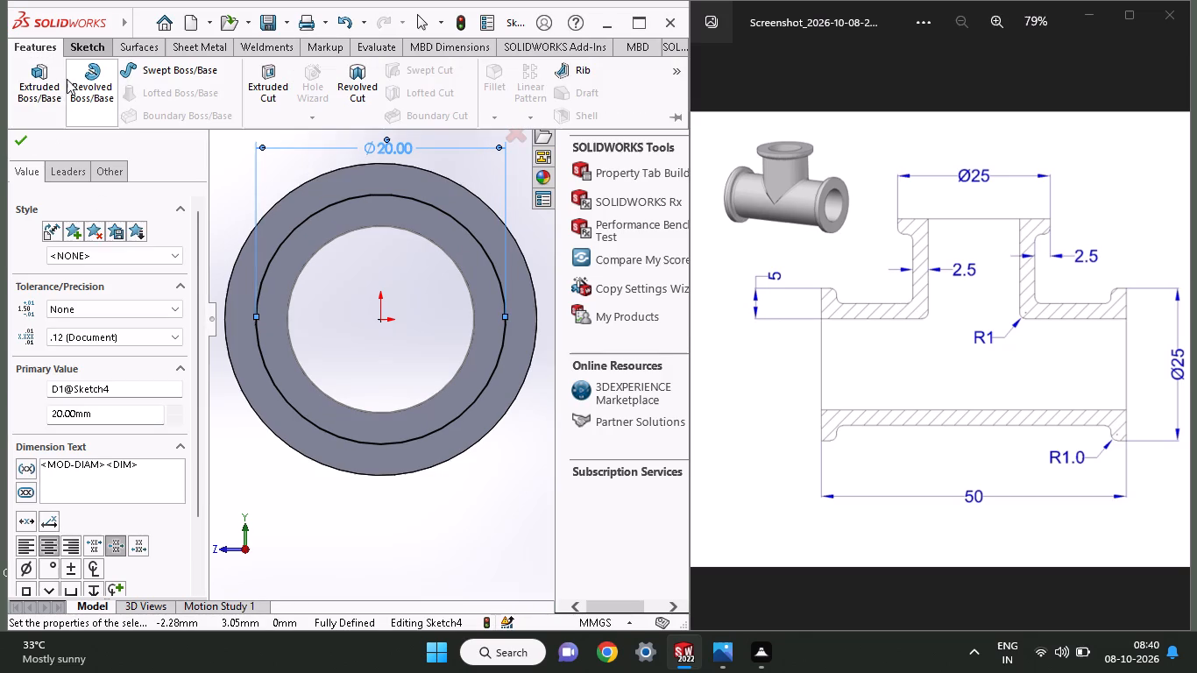
{"action": "left_click", "coordinate": [45, 89]}
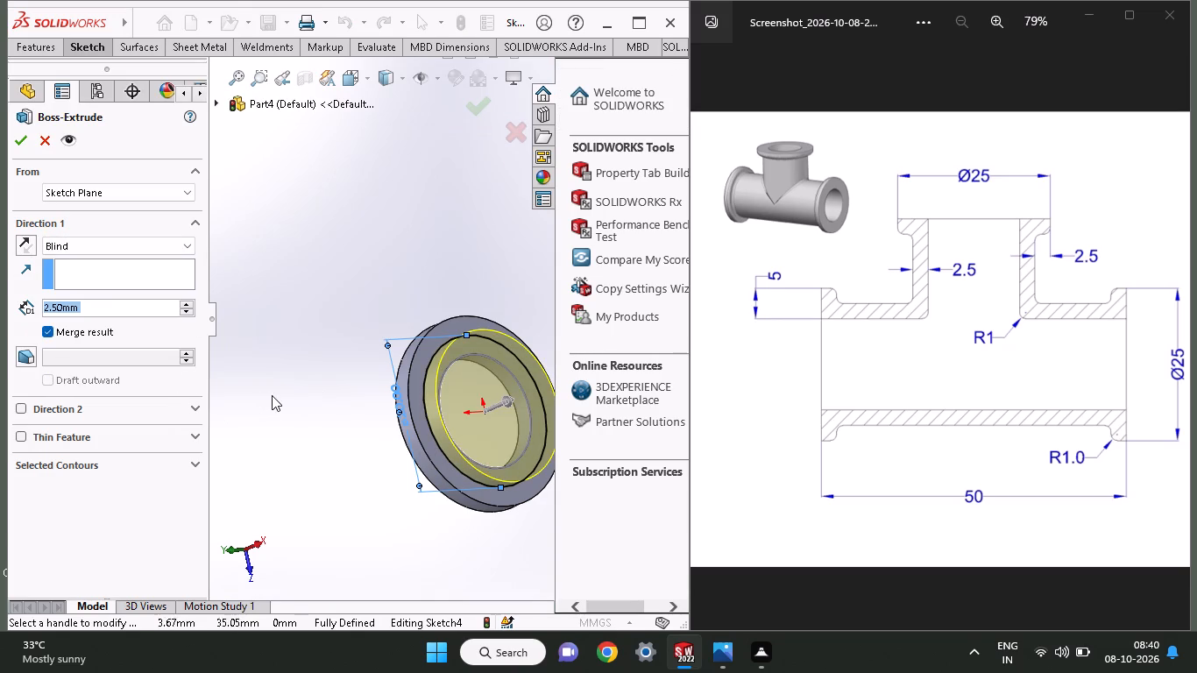
{"action": "middle_click_drag", "start_coordinate": [272, 395], "coordinate": [347, 513]}
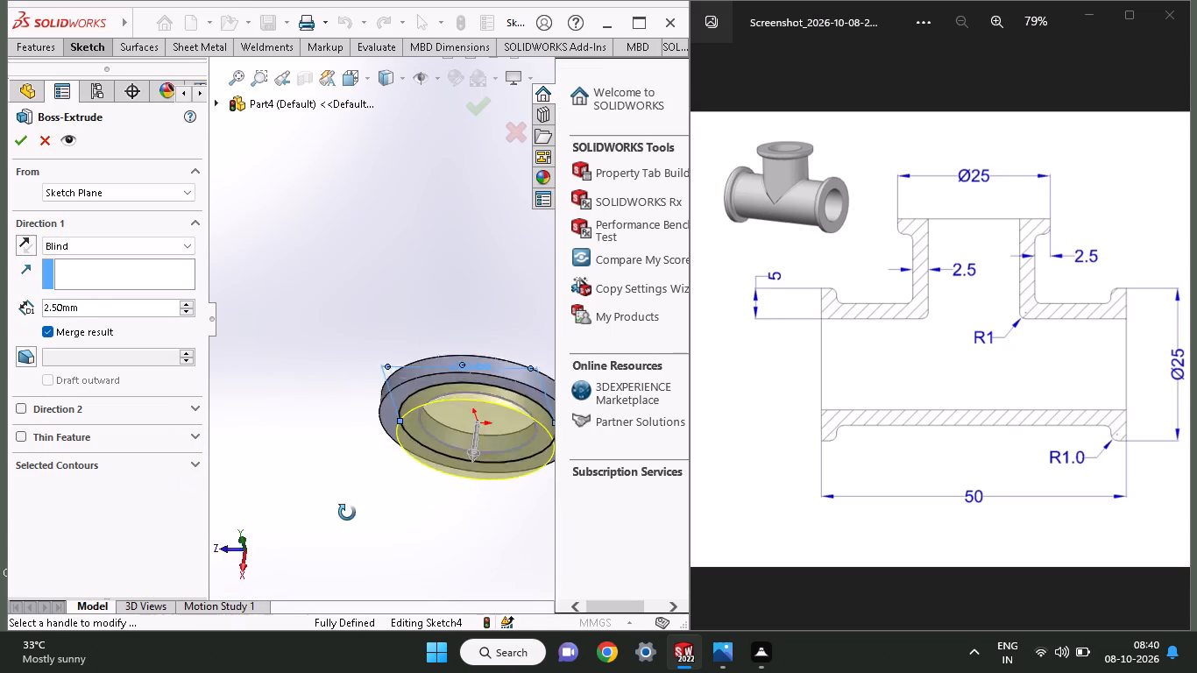
{"action": "middle_click_drag", "start_coordinate": [347, 513], "coordinate": [430, 484]}
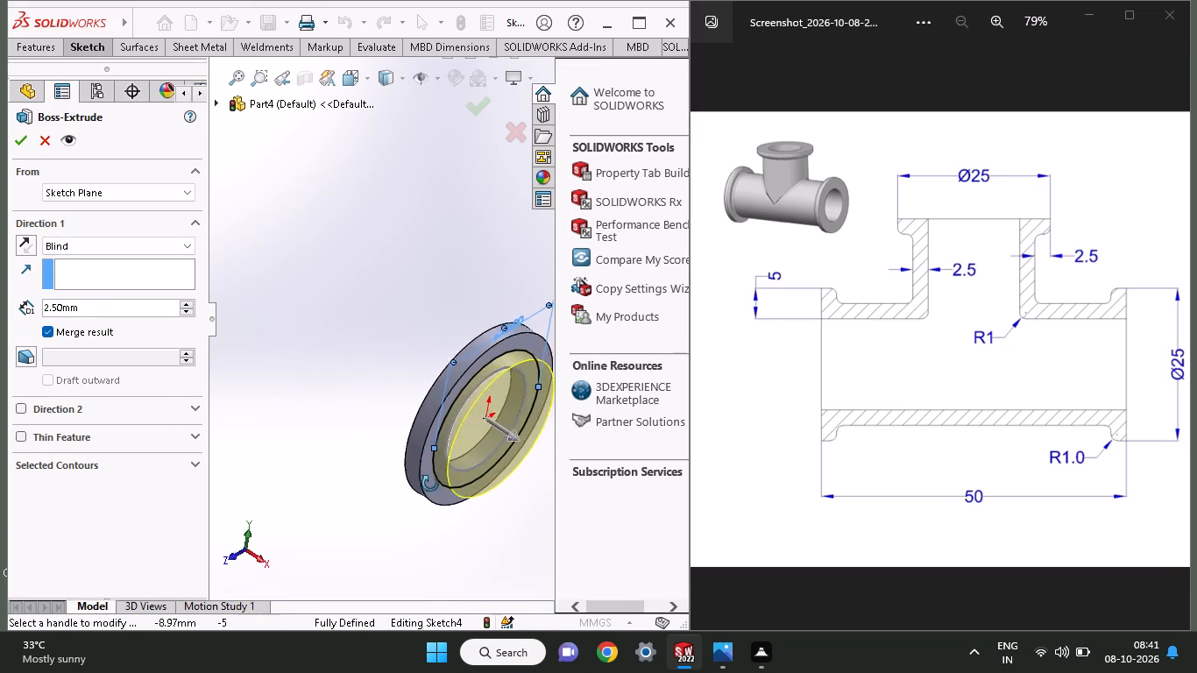
{"action": "middle_click_drag", "start_coordinate": [430, 484], "coordinate": [396, 470]}
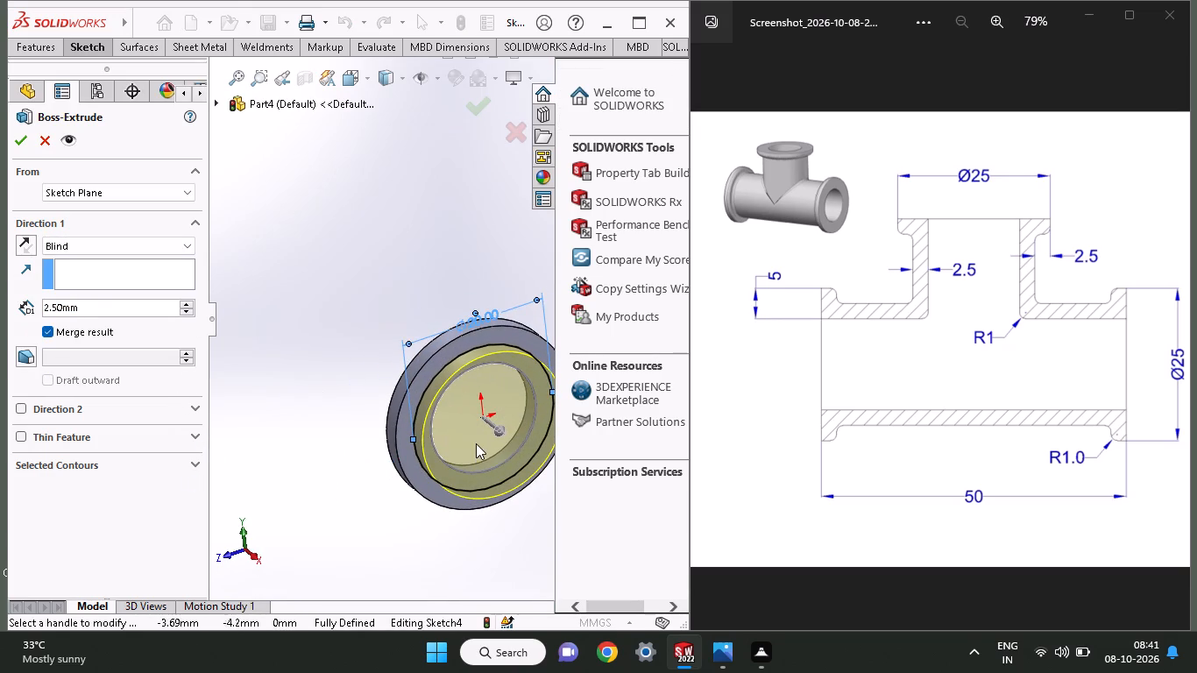
{"action": "middle_click_drag", "start_coordinate": [493, 489], "coordinate": [486, 511]}
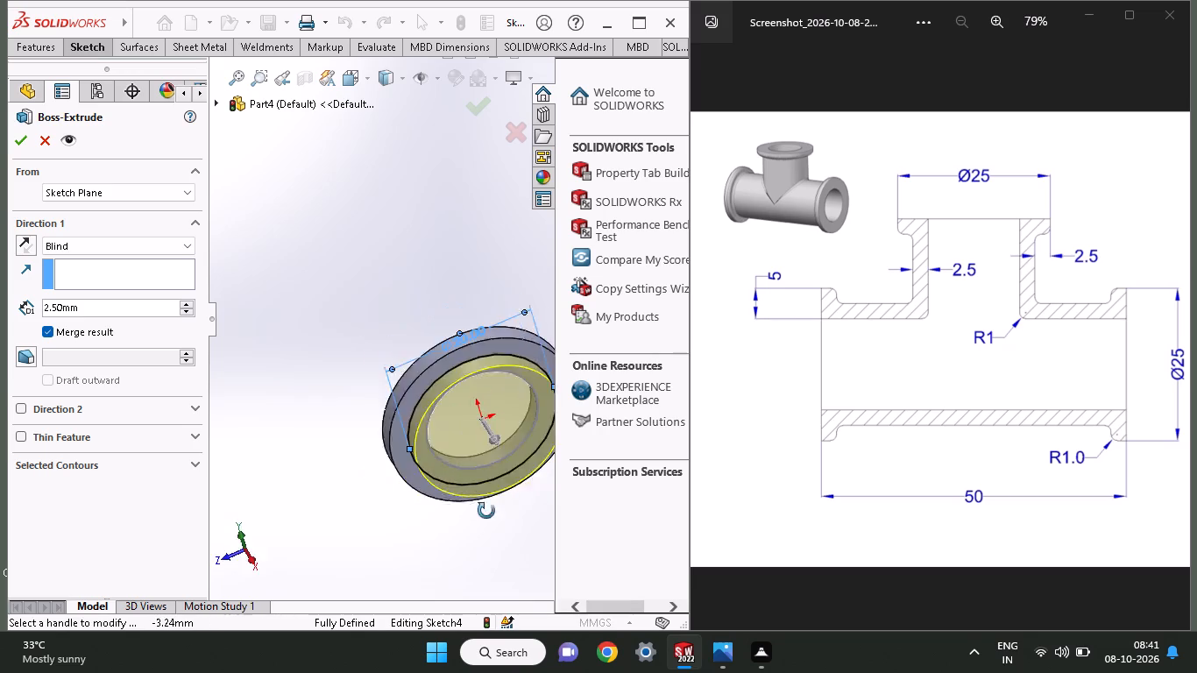
{"action": "middle_click_drag", "start_coordinate": [486, 511], "coordinate": [468, 459]}
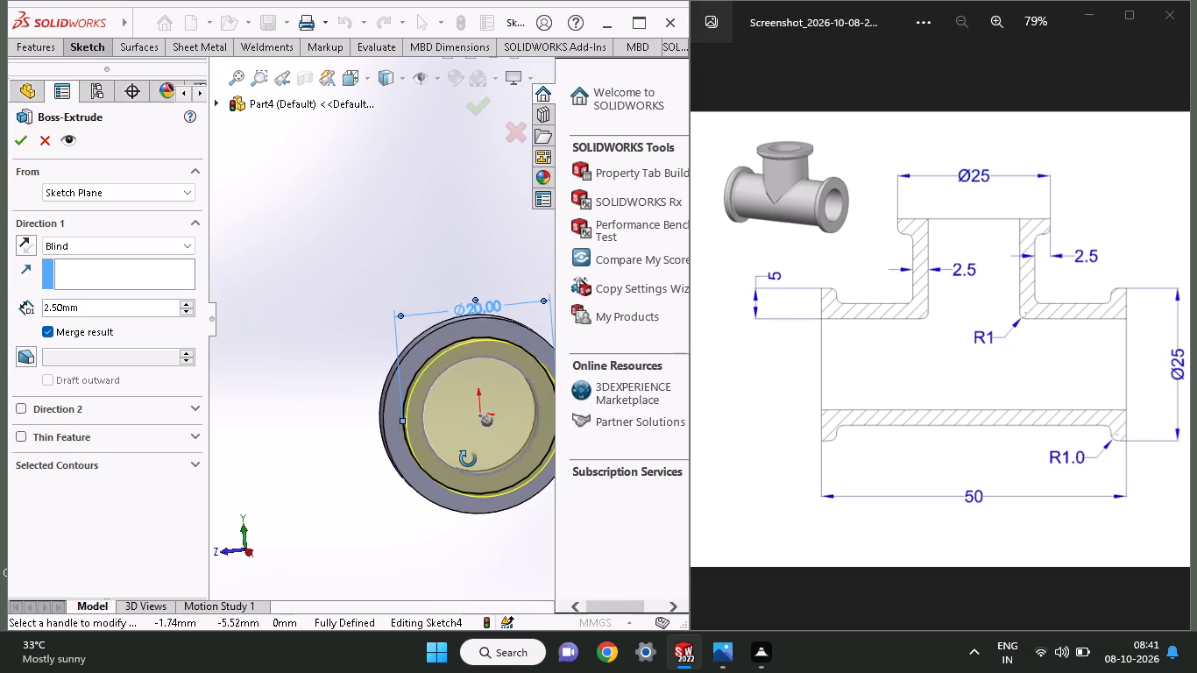
{"action": "middle_click_drag", "start_coordinate": [468, 459], "coordinate": [521, 497]}
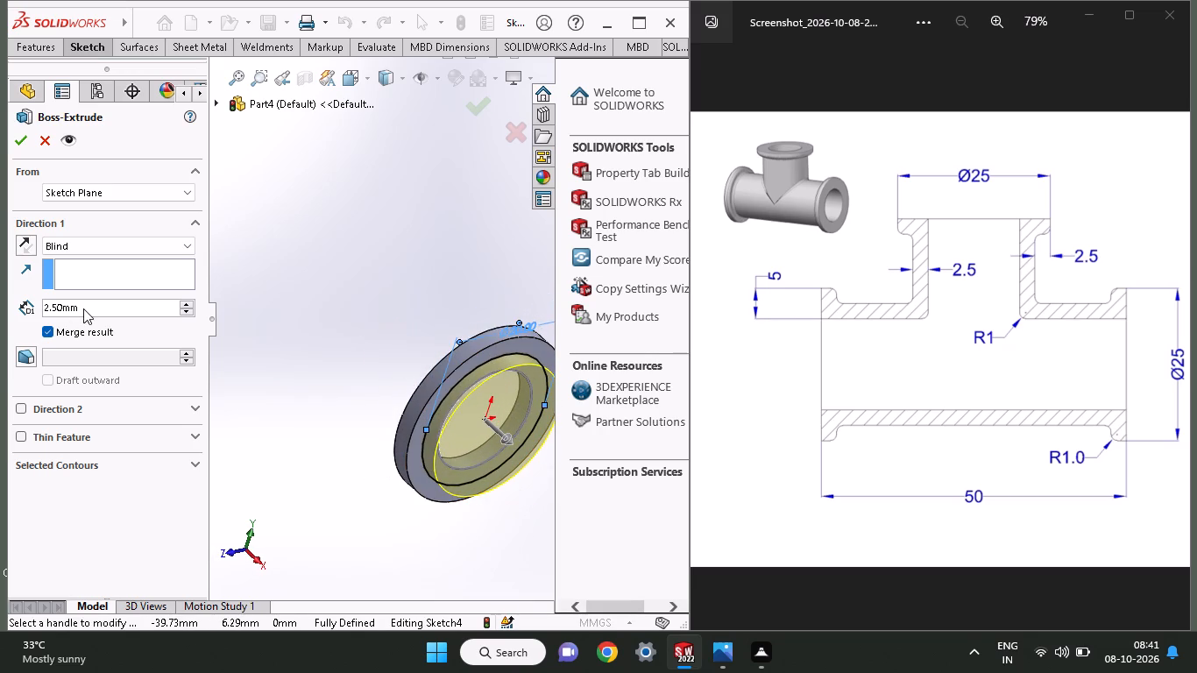
{"action": "left_click_drag", "start_coordinate": [83, 308], "coordinate": [4, 327]}
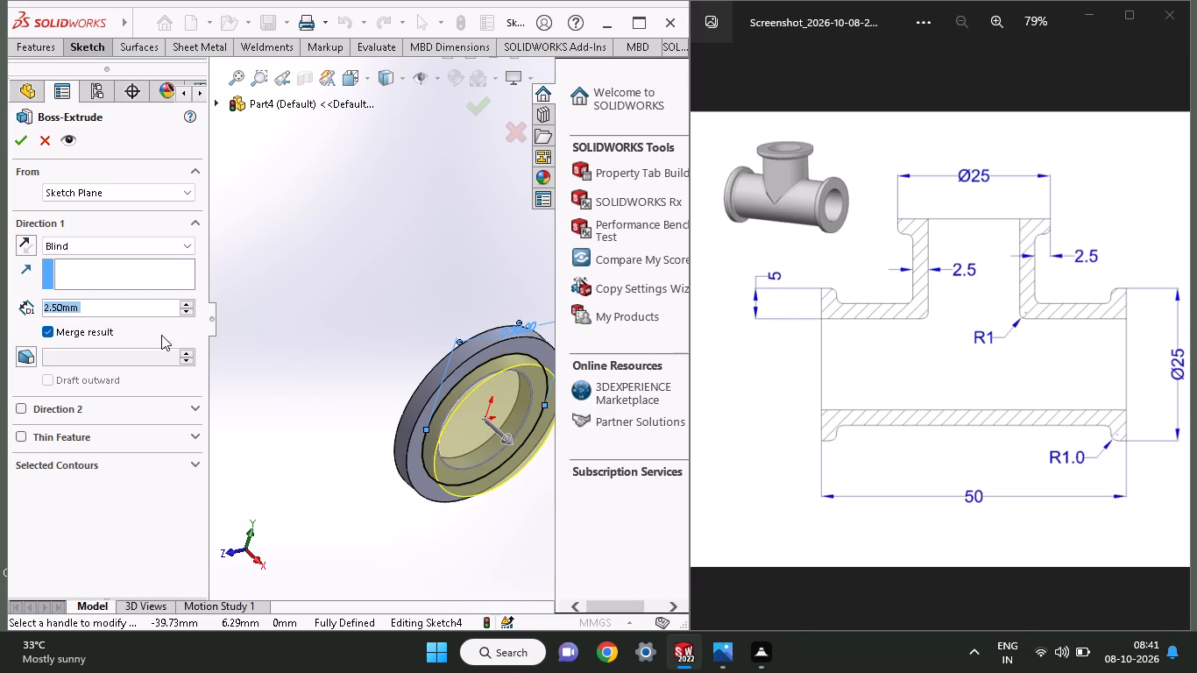
{"action": "left_click", "coordinate": [253, 287]}
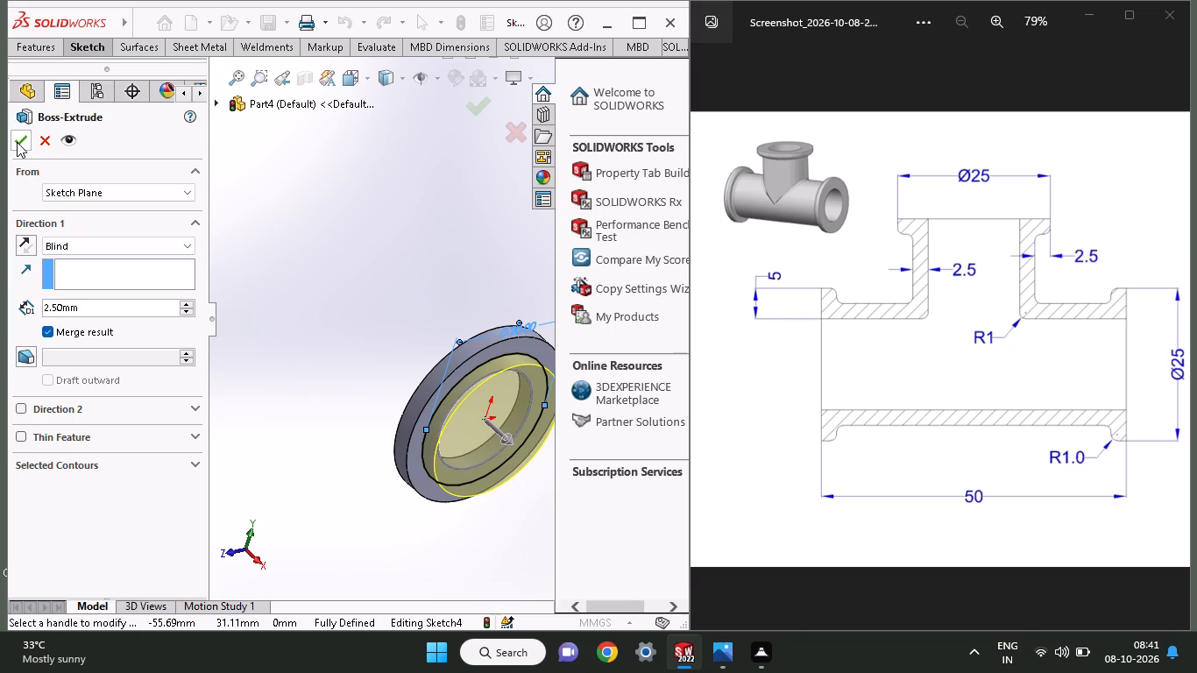
{"action": "middle_click_drag", "start_coordinate": [485, 513], "coordinate": [400, 511]}
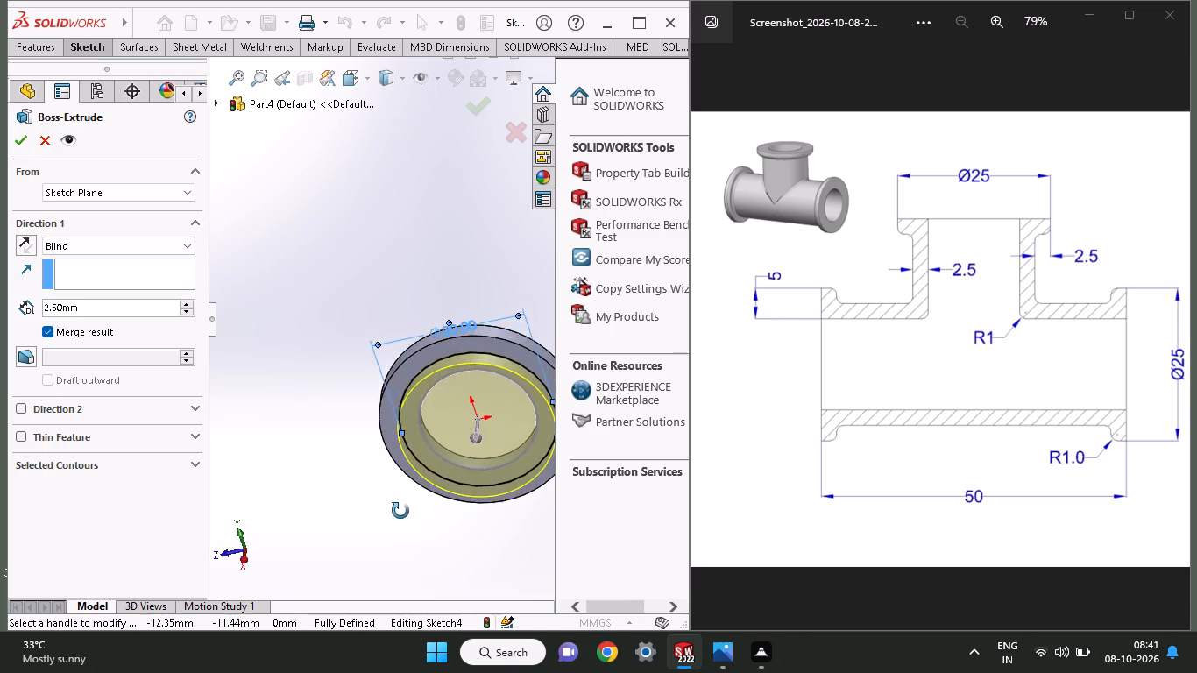
{"action": "middle_click_drag", "start_coordinate": [400, 511], "coordinate": [466, 556]}
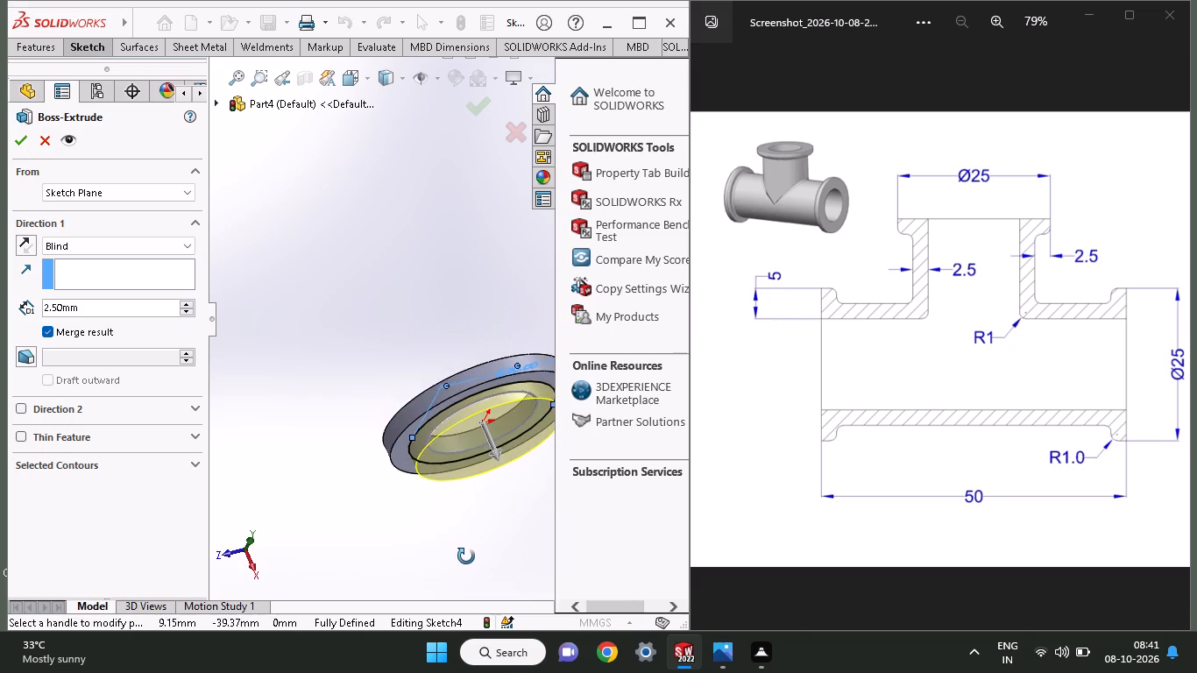
{"action": "middle_click_drag", "start_coordinate": [466, 556], "coordinate": [474, 475]}
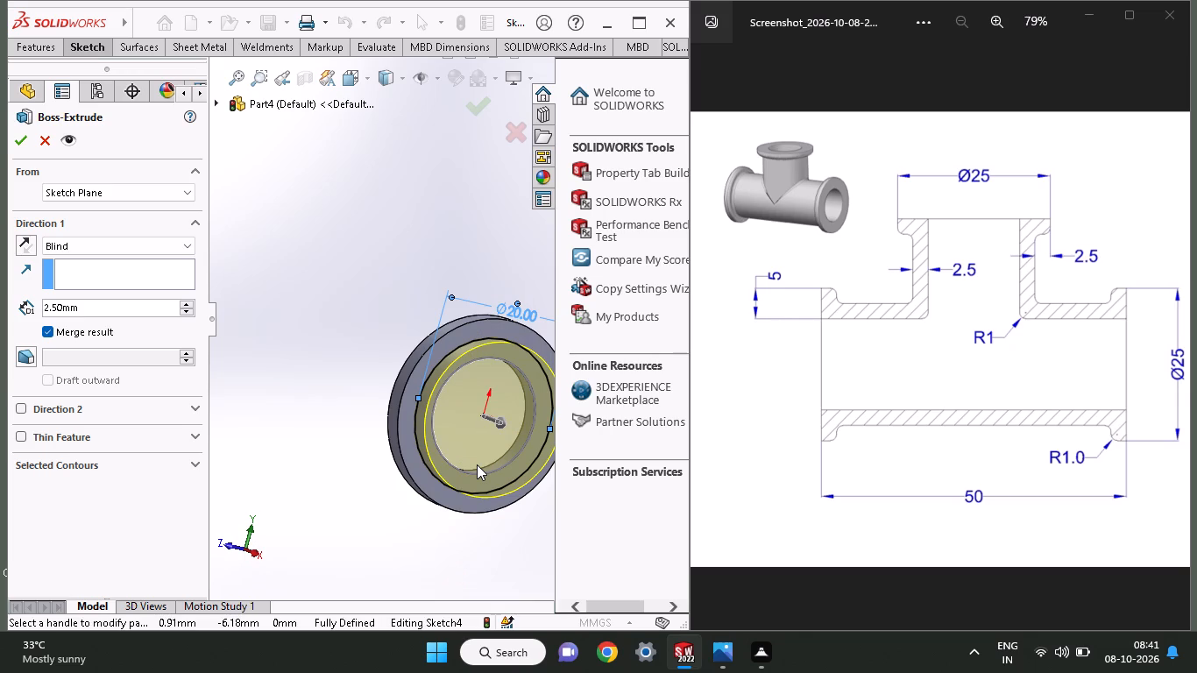
{"action": "middle_click_drag", "start_coordinate": [464, 470], "coordinate": [407, 505]}
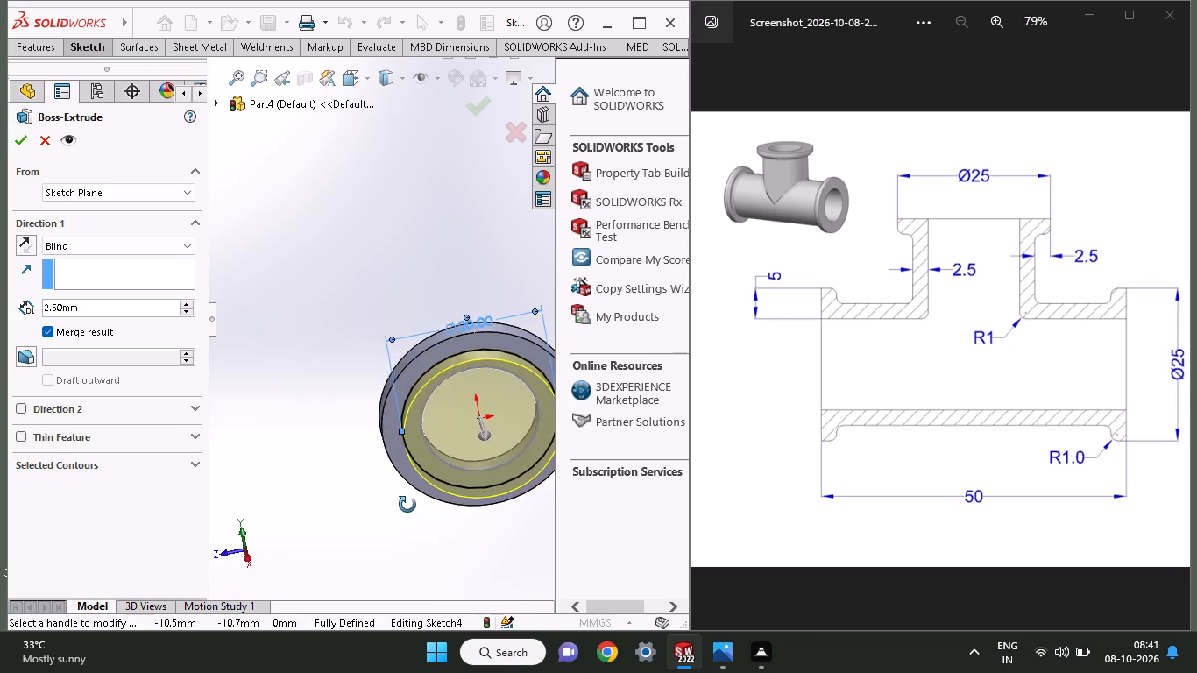
{"action": "middle_click_drag", "start_coordinate": [407, 505], "coordinate": [467, 511]}
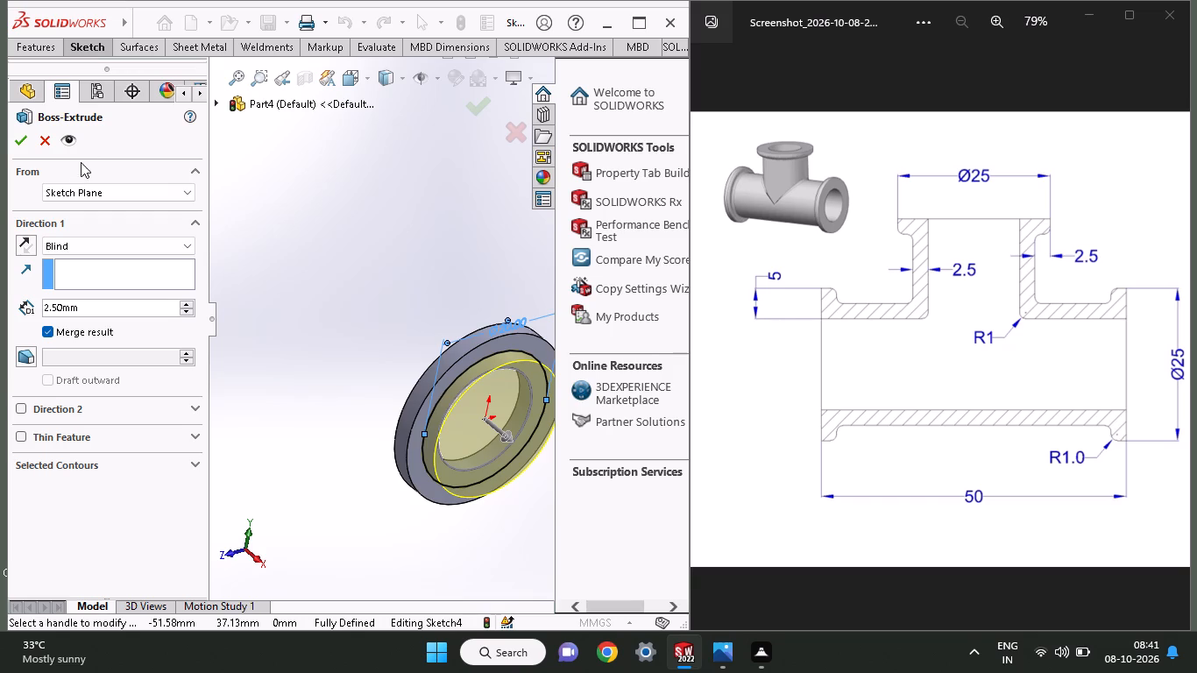
{"action": "left_click", "coordinate": [18, 140]}
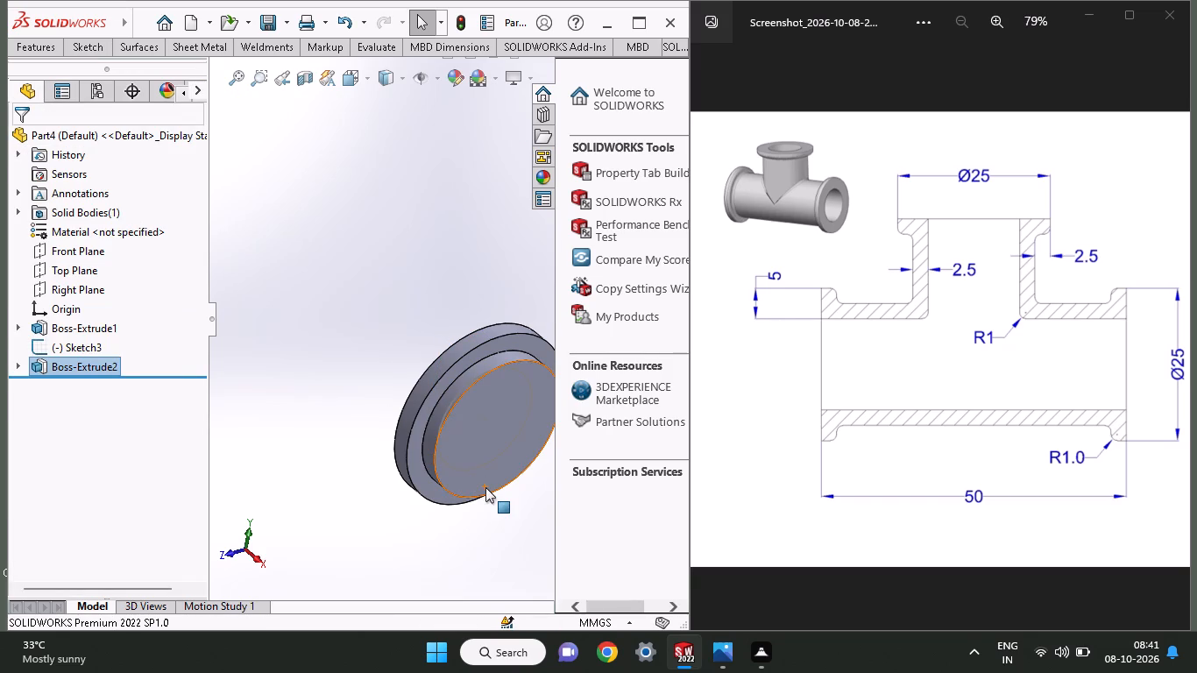
Start a sketch on the boss's flat end face and draw an origin-centred circle of 10 mm radius meeting its outer edge.
{"action": "left_click", "coordinate": [465, 416]}
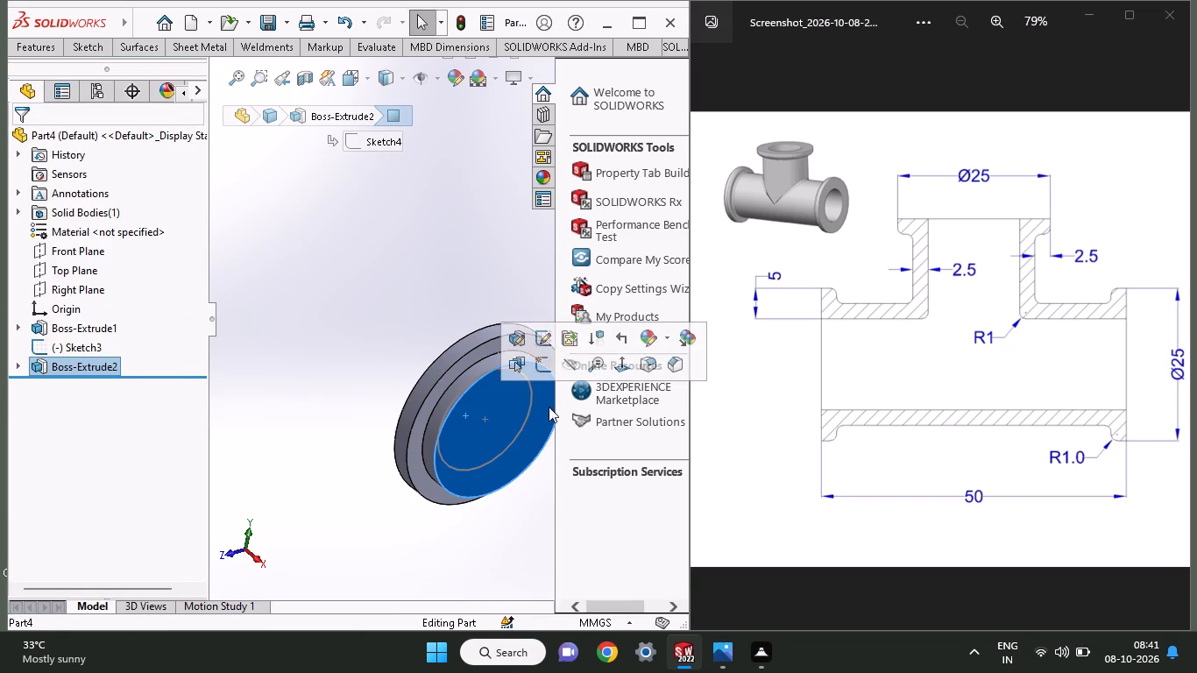
{"action": "left_click", "coordinate": [547, 371]}
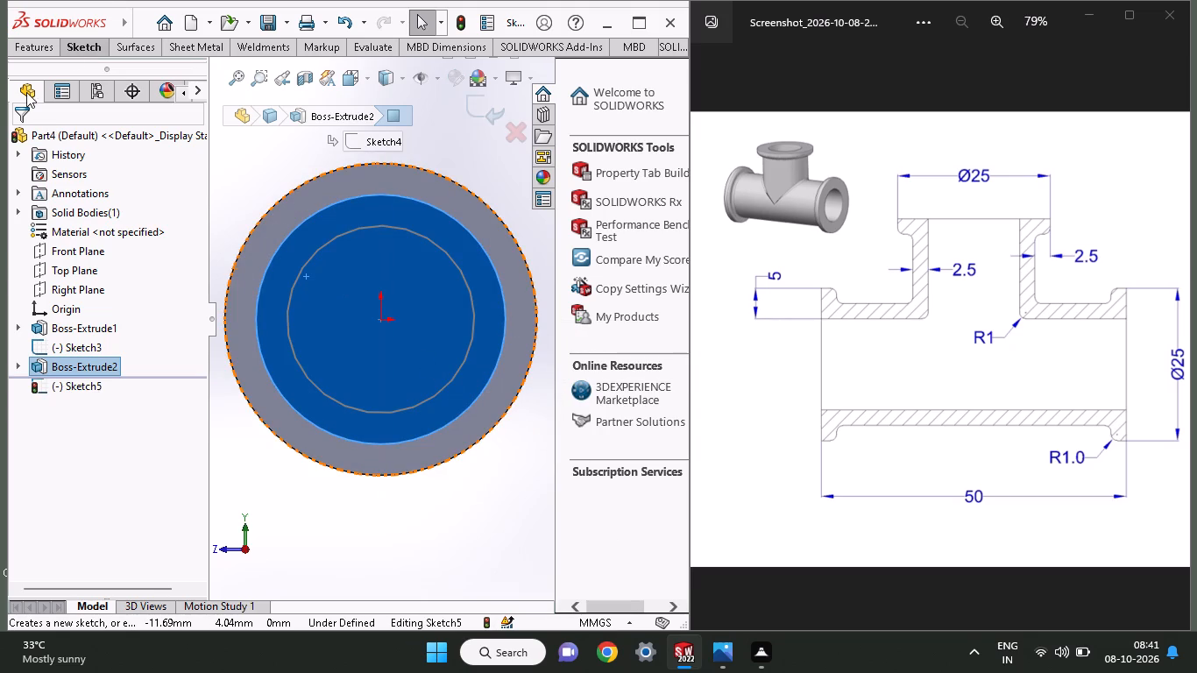
{"action": "left_click", "coordinate": [89, 54]}
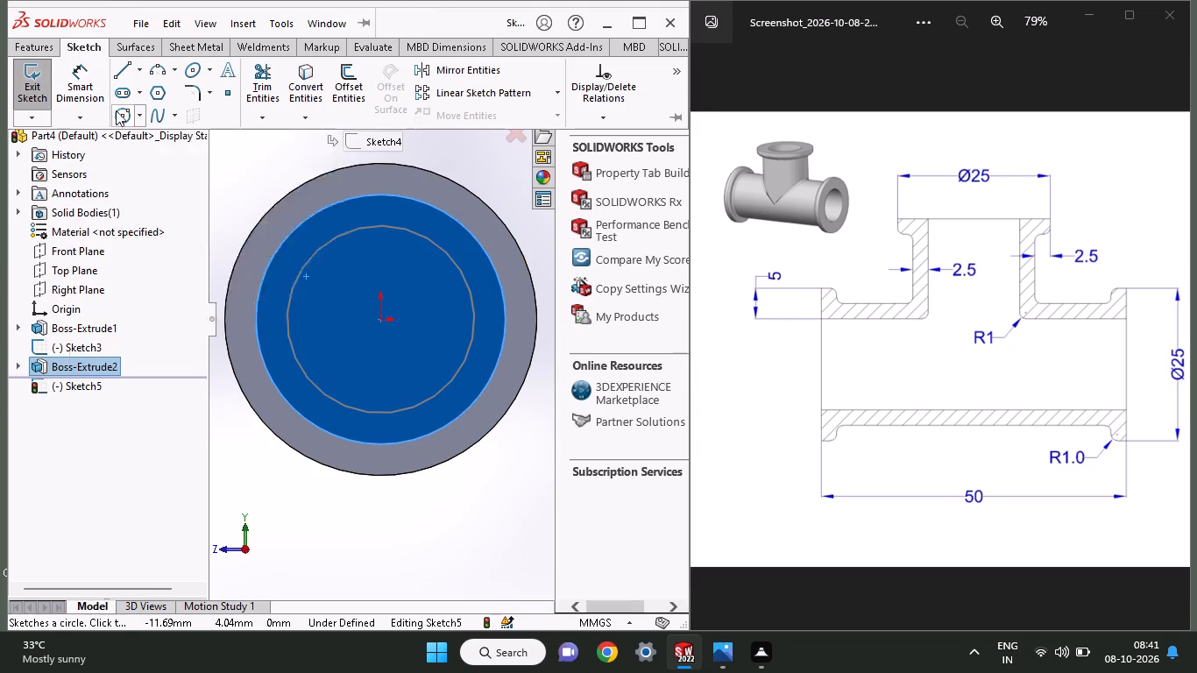
{"action": "left_click", "coordinate": [125, 117]}
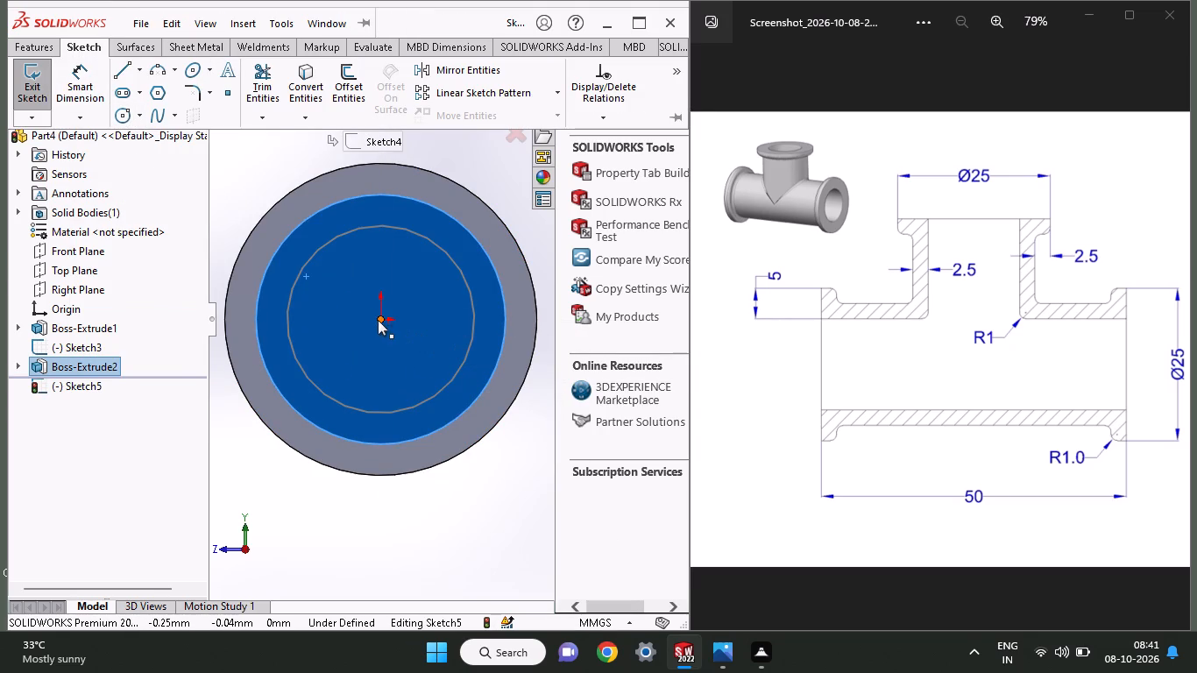
{"action": "left_click", "coordinate": [132, 121]}
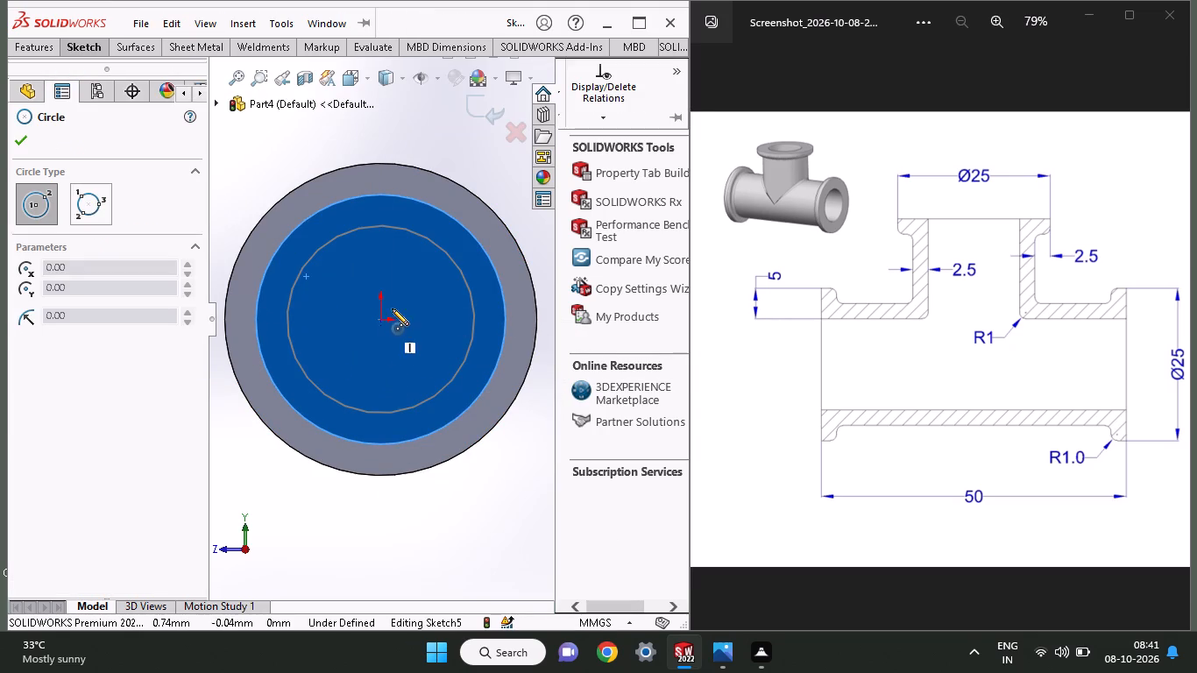
{"action": "left_click", "coordinate": [379, 322]}
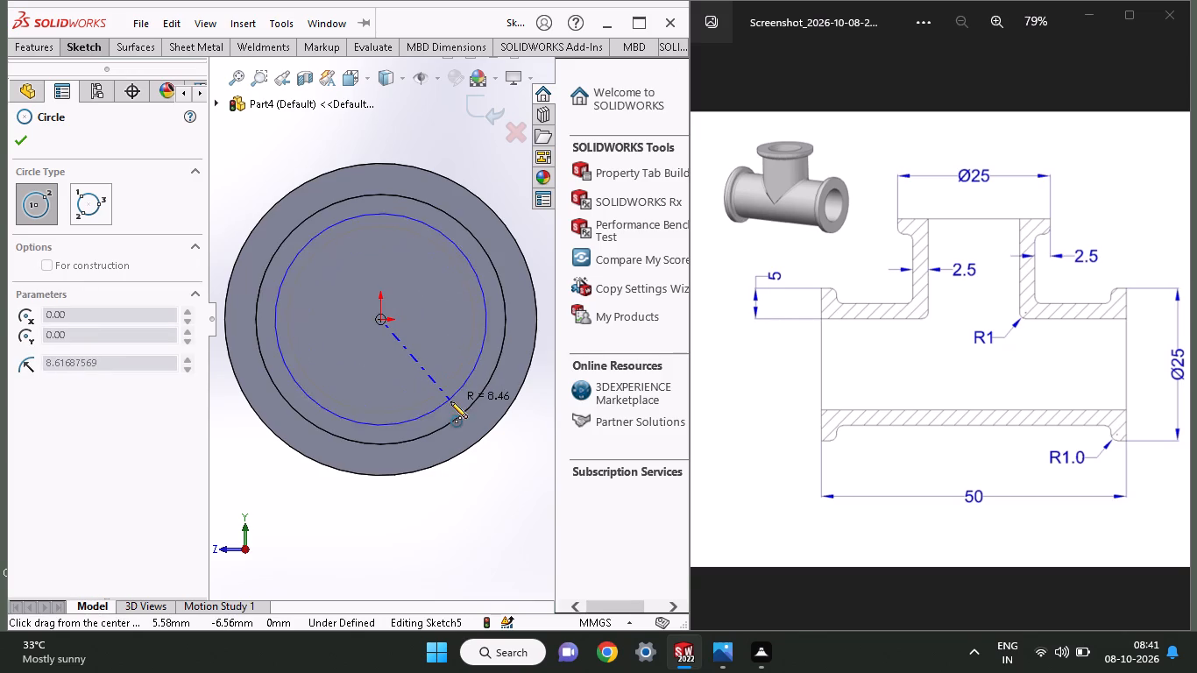
{"action": "left_click", "coordinate": [458, 415]}
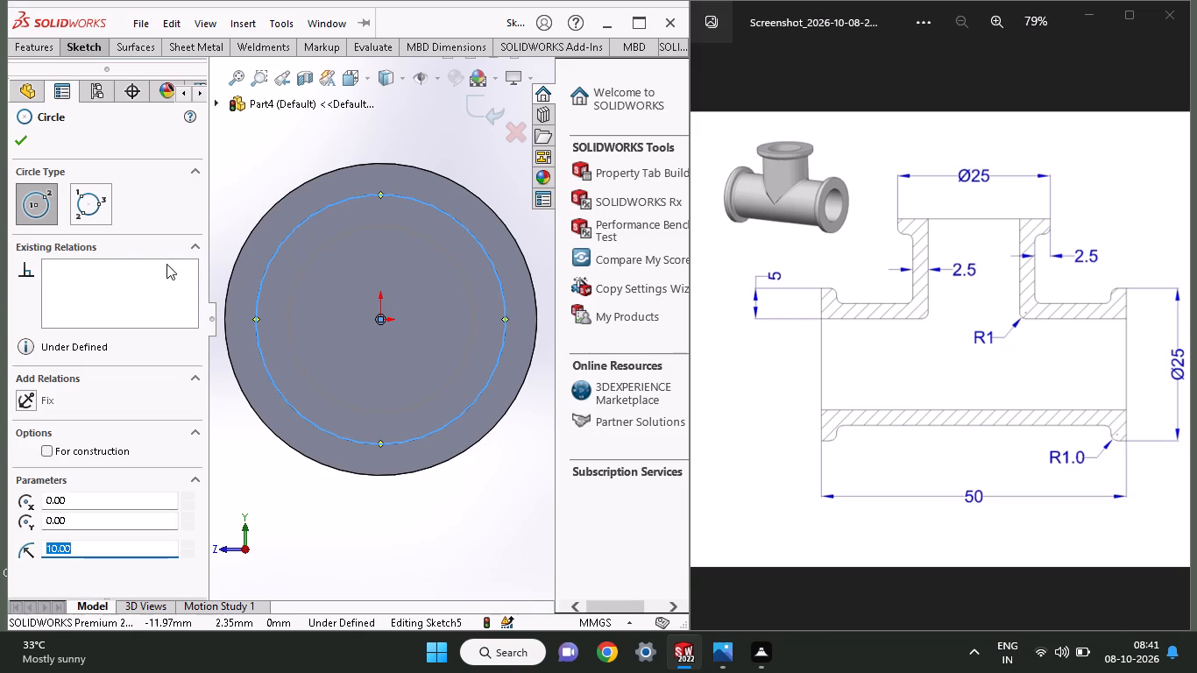
Extrude the 10 mm radius circle outward as a blind boss 5 mm deep, merged with the body.
{"action": "left_click", "coordinate": [36, 51]}
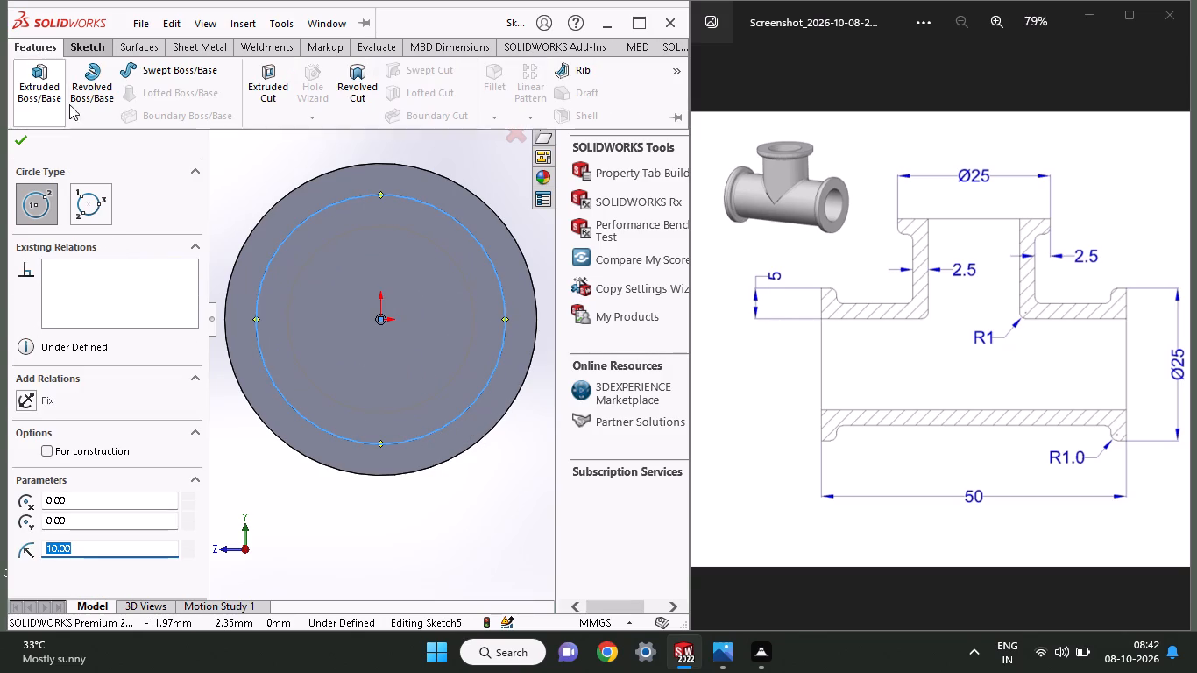
{"action": "left_click", "coordinate": [35, 104]}
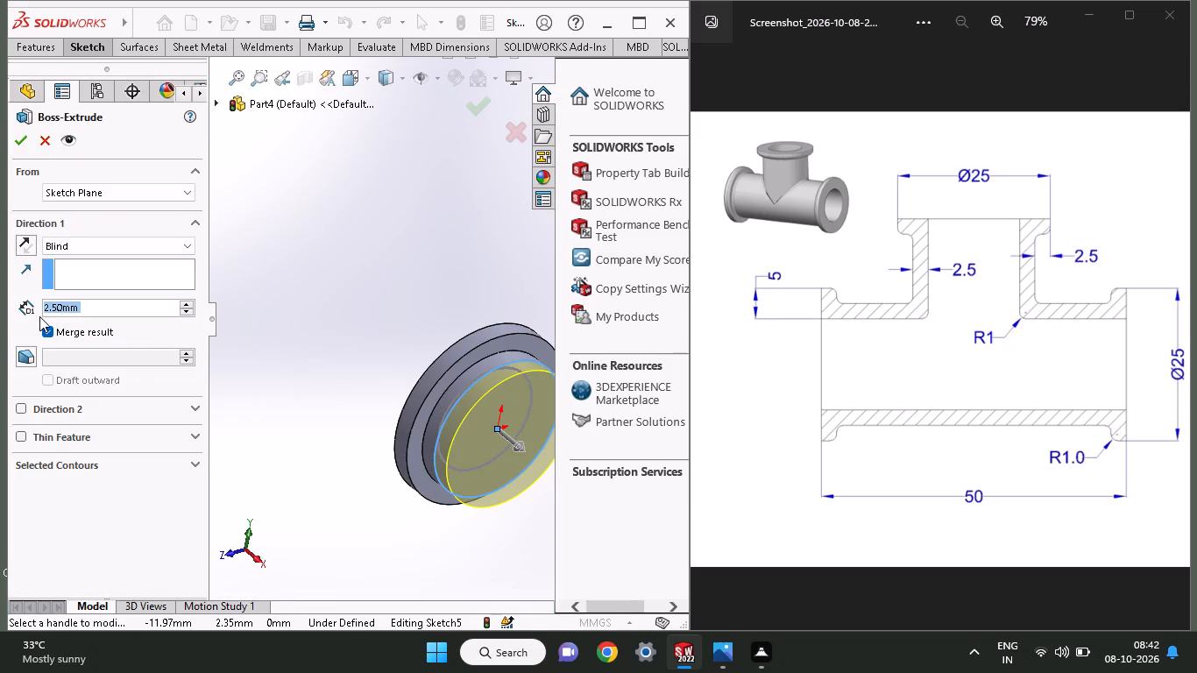
{"action": "key", "text": "5"}
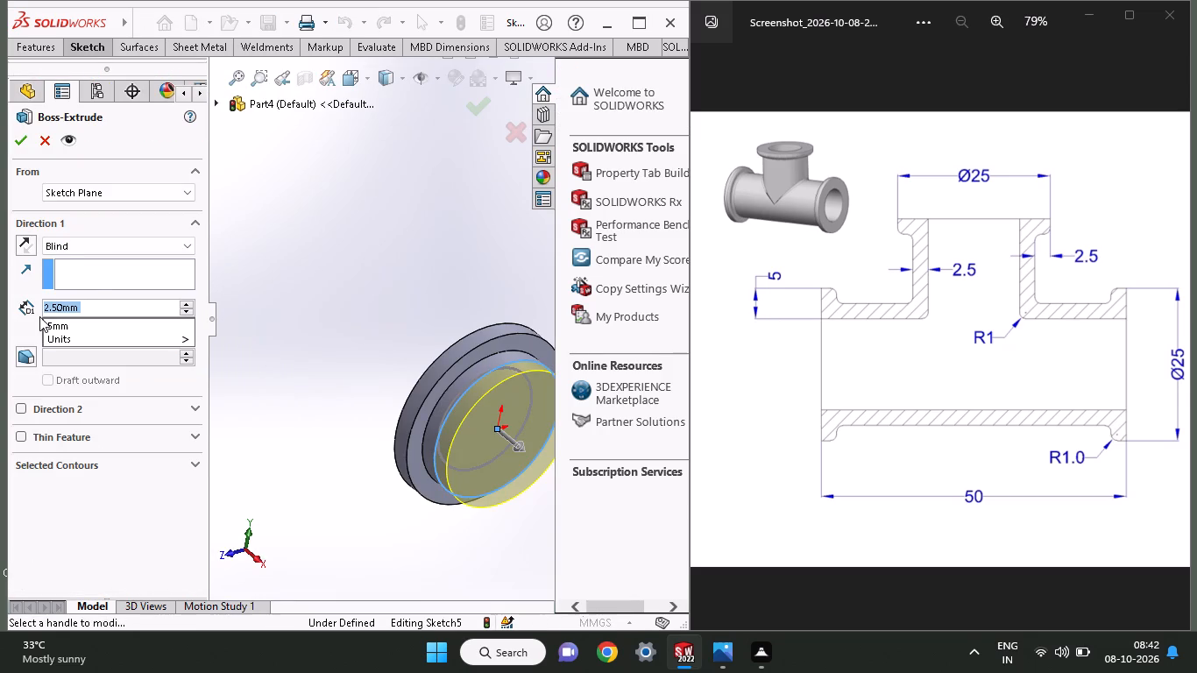
{"action": "key", "text": "Return"}
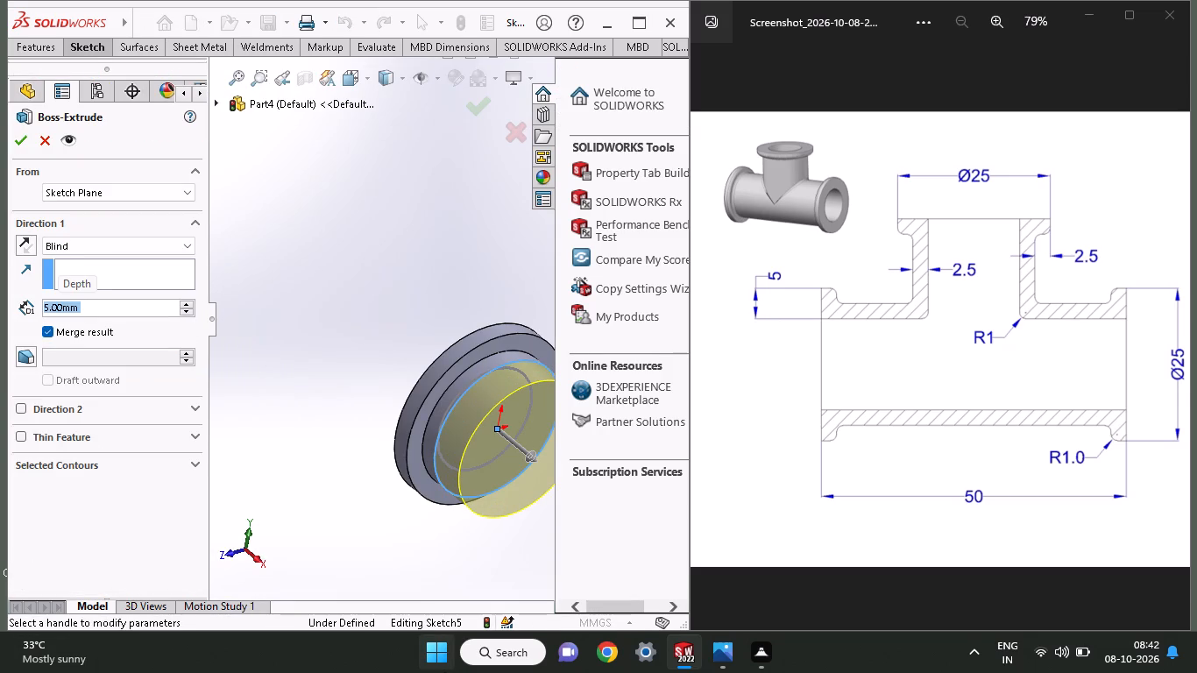
{"action": "left_click", "coordinate": [16, 148]}
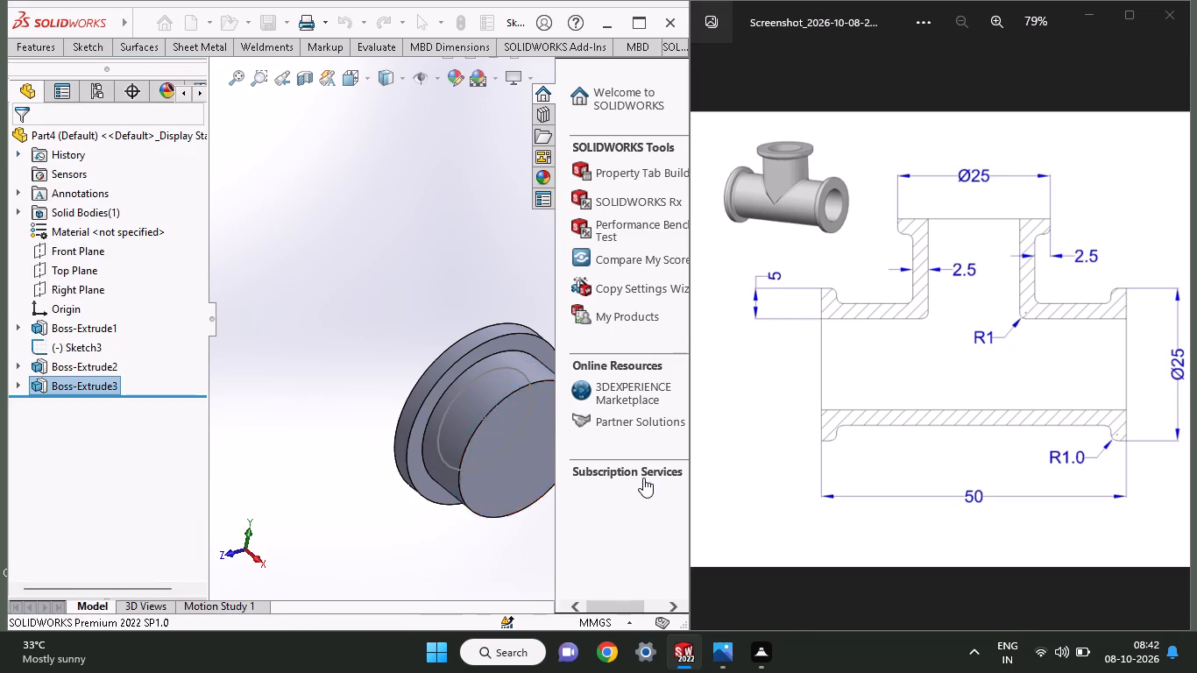
Start a sketch on the pipe's flat end face and draw an origin-centred circle of 10 mm radius meeting its outer edge.
{"action": "middle_click_drag", "start_coordinate": [503, 419], "coordinate": [528, 468]}
{"action": "middle_click_drag", "start_coordinate": [524, 468], "coordinate": [520, 415]}
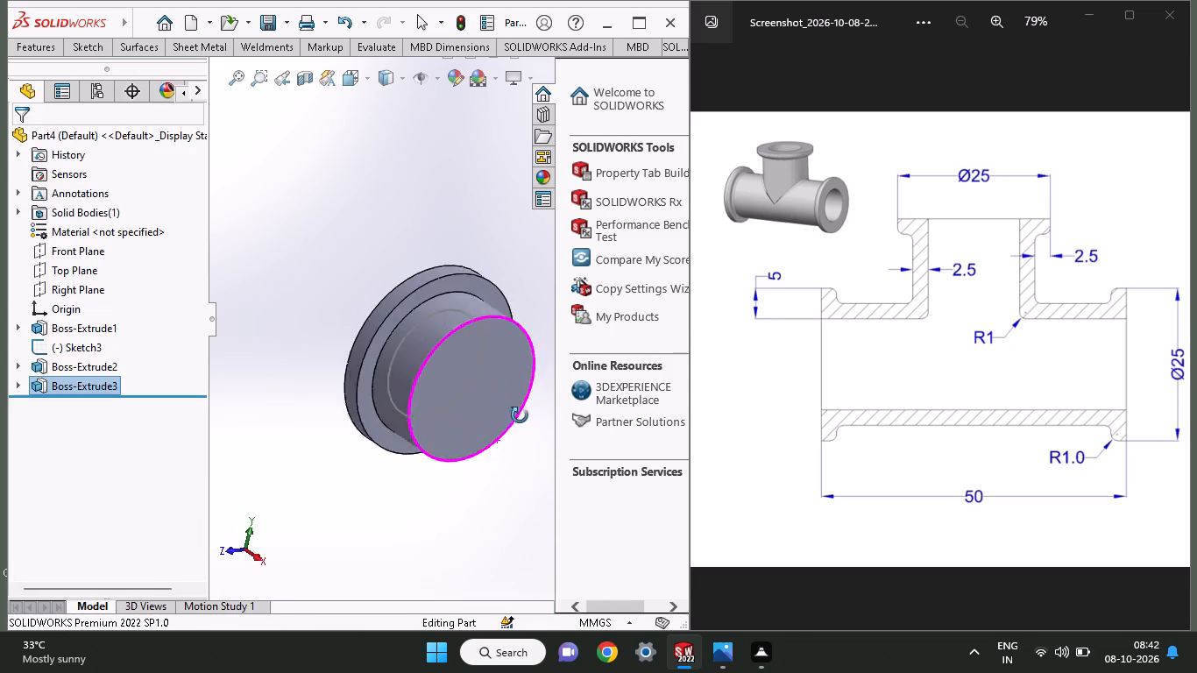
{"action": "middle_click_drag", "start_coordinate": [520, 415], "coordinate": [521, 485]}
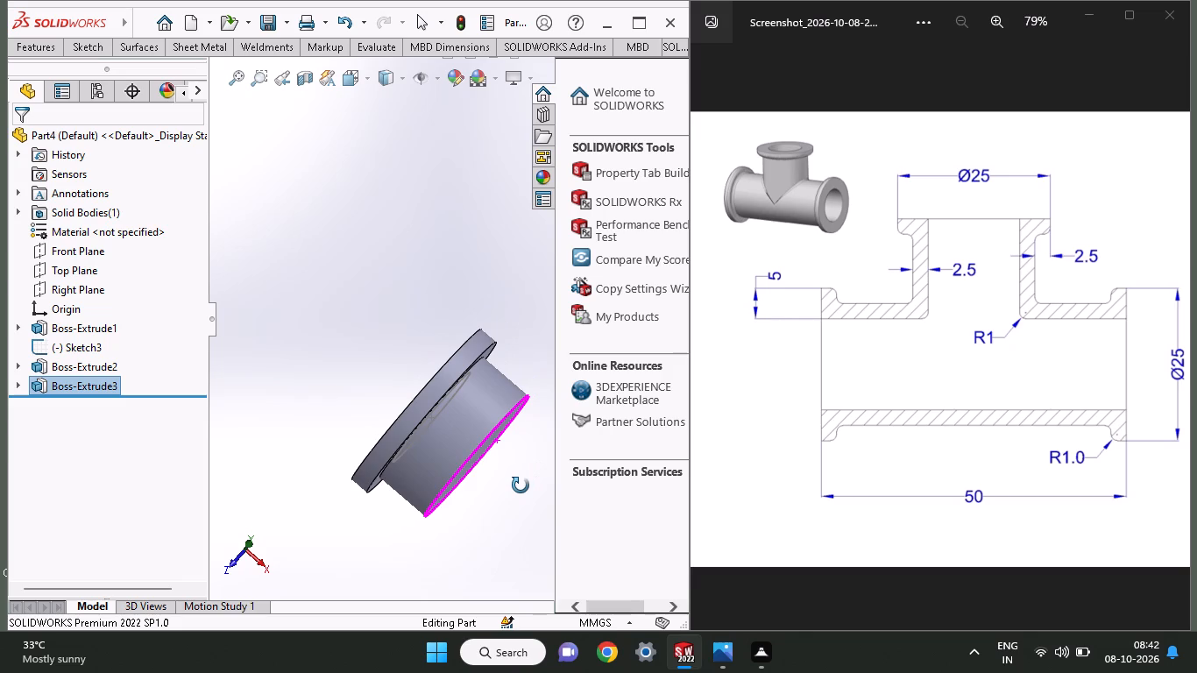
{"action": "middle_click_drag", "start_coordinate": [521, 485], "coordinate": [436, 485]}
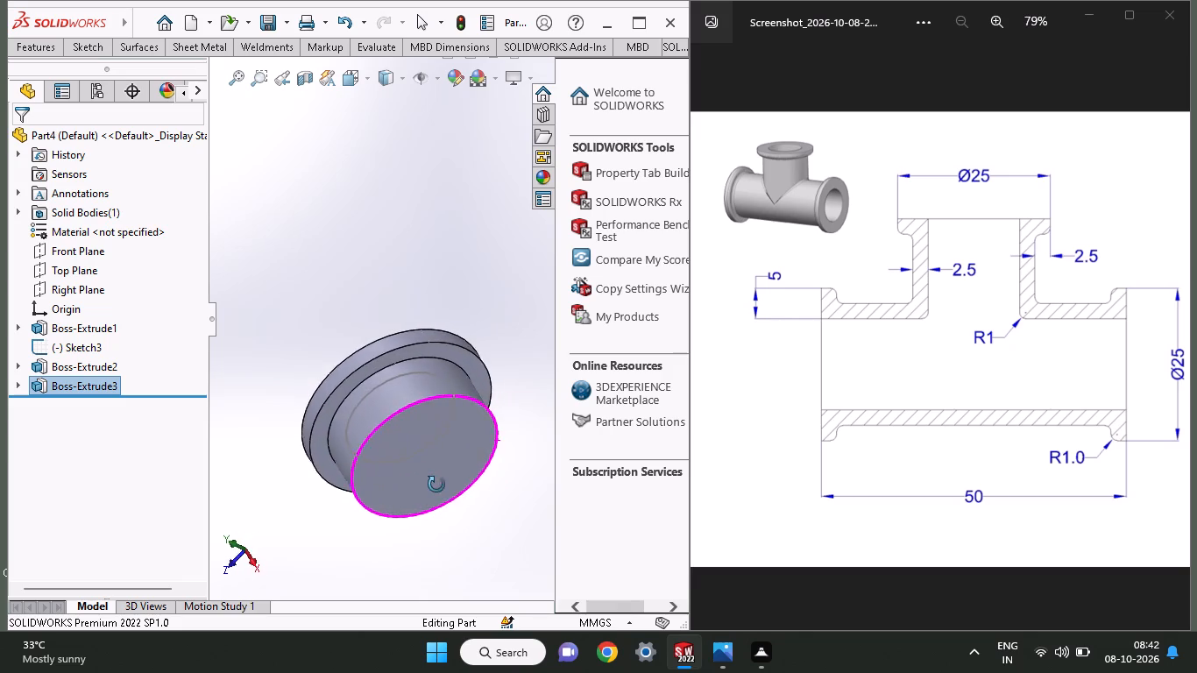
{"action": "middle_click_drag", "start_coordinate": [436, 485], "coordinate": [437, 499]}
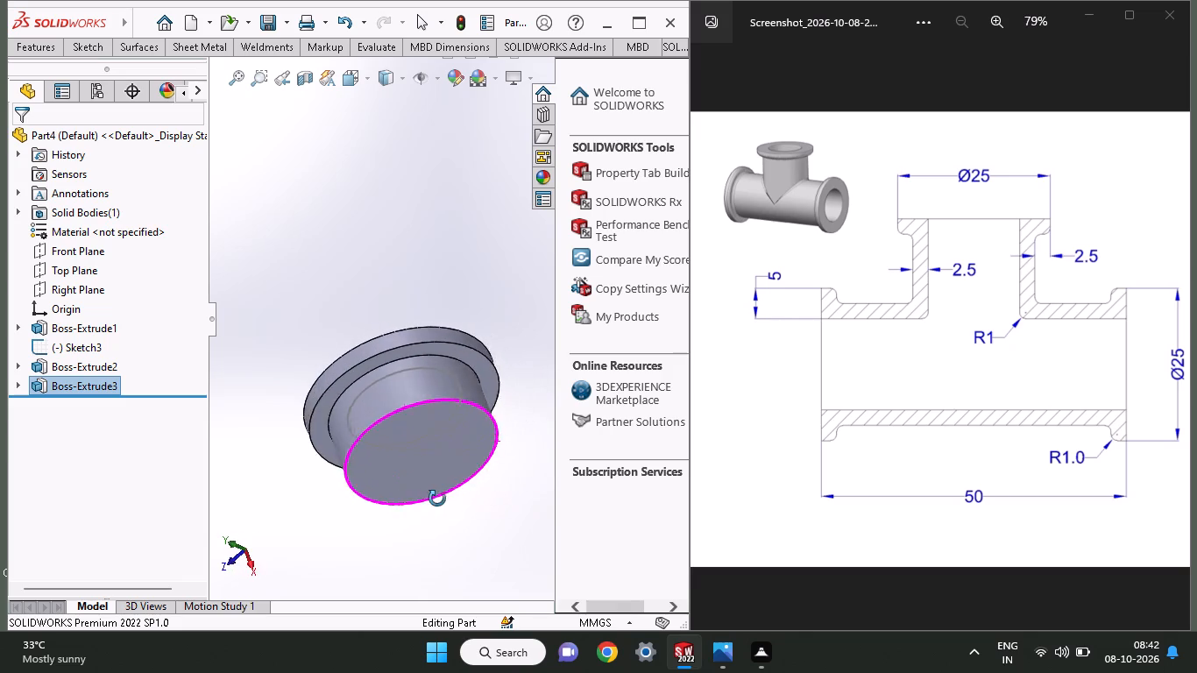
{"action": "middle_click_drag", "start_coordinate": [437, 499], "coordinate": [454, 436]}
{"action": "left_click", "coordinate": [439, 383]}
{"action": "left_click", "coordinate": [514, 329]}
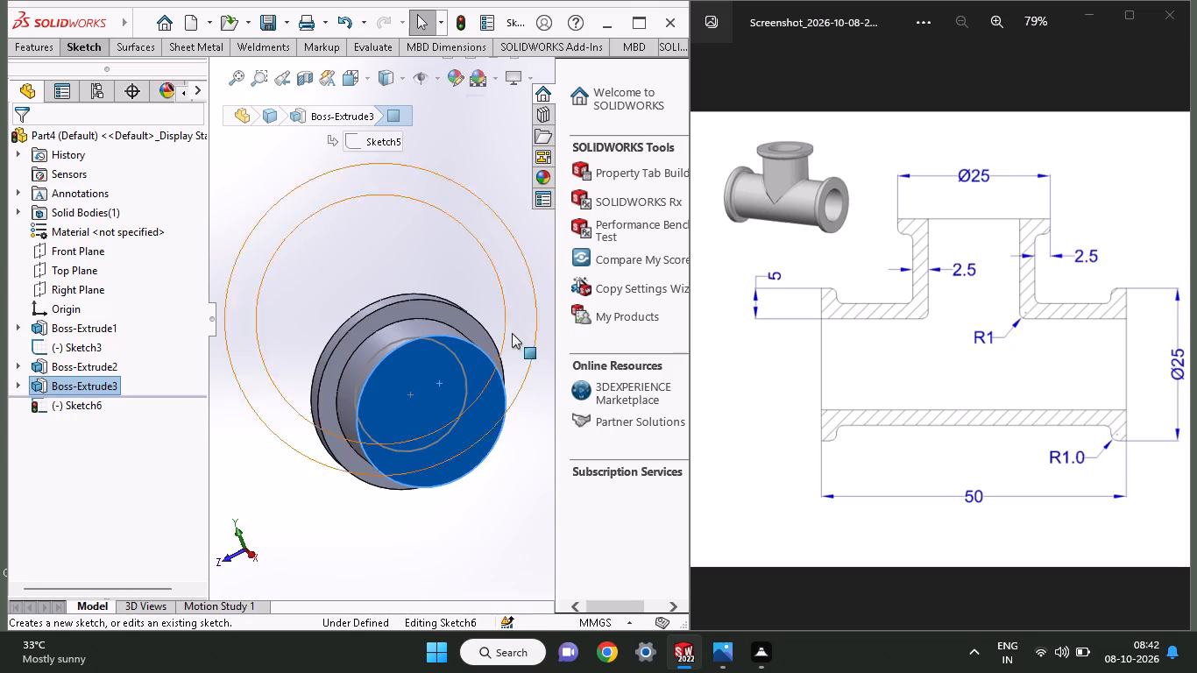
{"action": "left_click", "coordinate": [66, 41]}
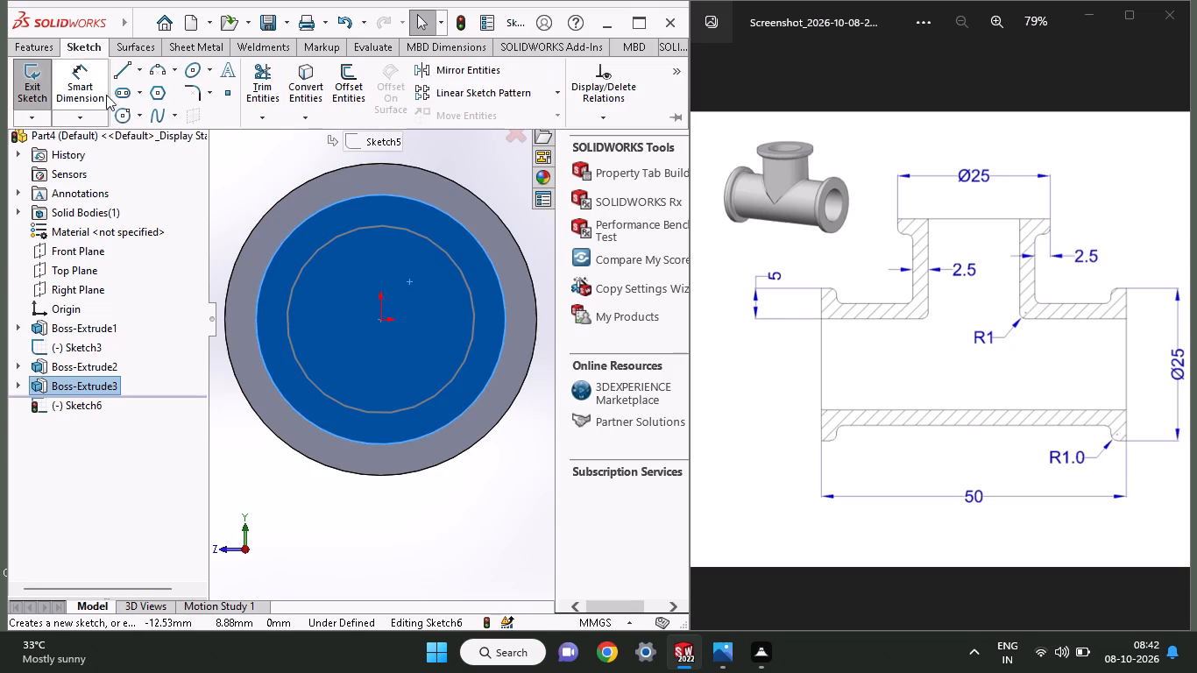
{"action": "left_click", "coordinate": [117, 117]}
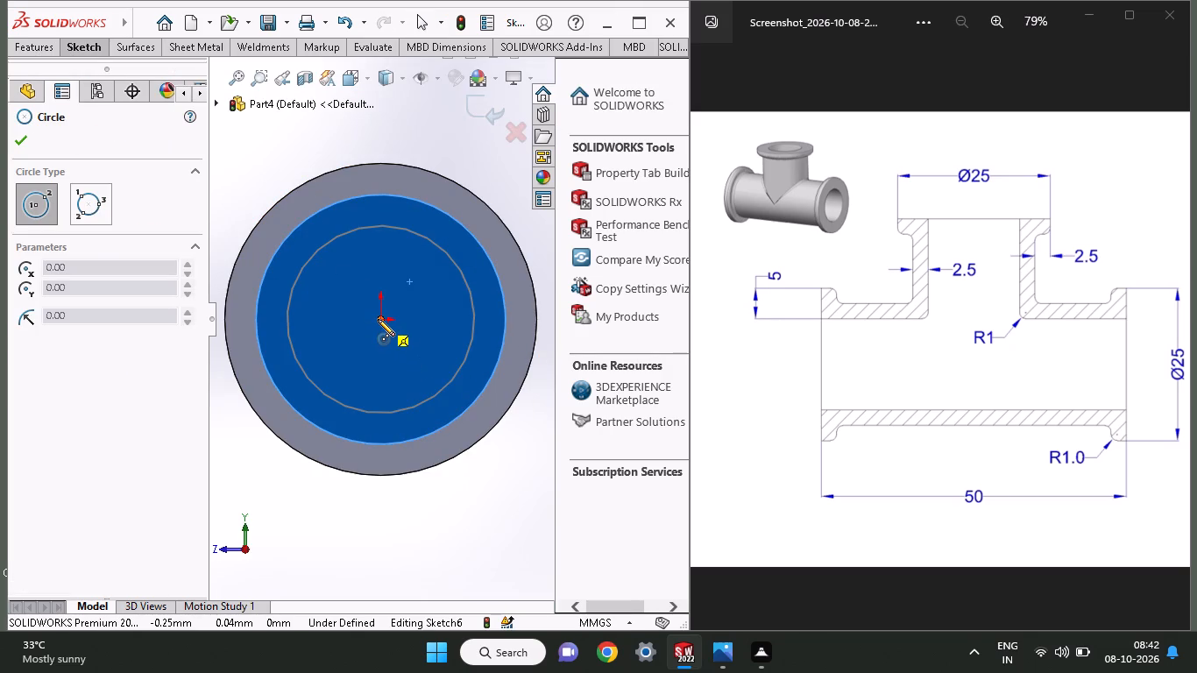
{"action": "left_click", "coordinate": [378, 319]}
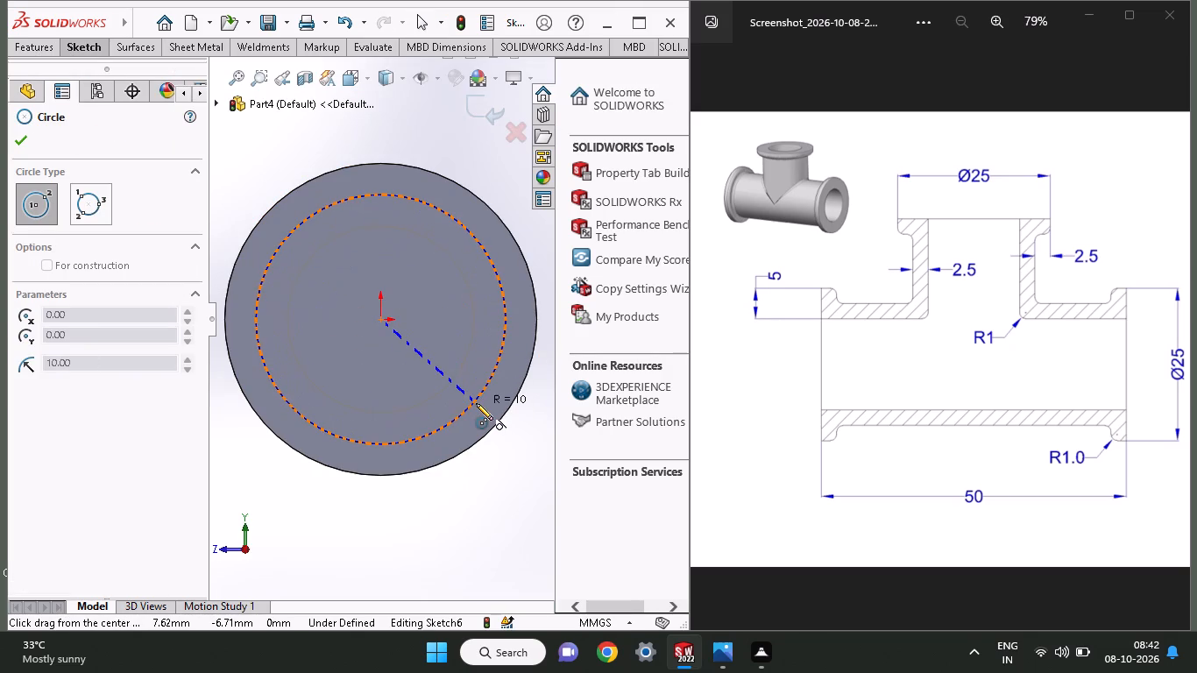
{"action": "left_click", "coordinate": [476, 403]}
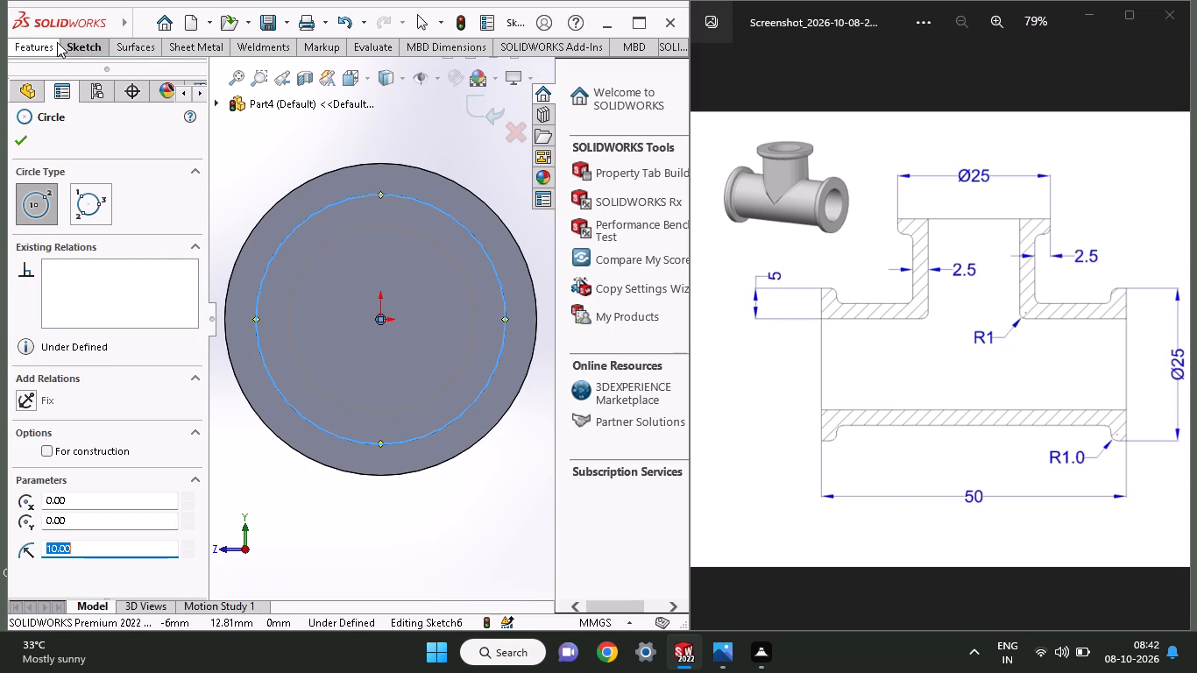
Extrude the new 10 mm radius circle outward as a blind boss 10 mm deep, merged with the body.
{"action": "left_click", "coordinate": [44, 44]}
{"action": "left_click", "coordinate": [53, 89]}
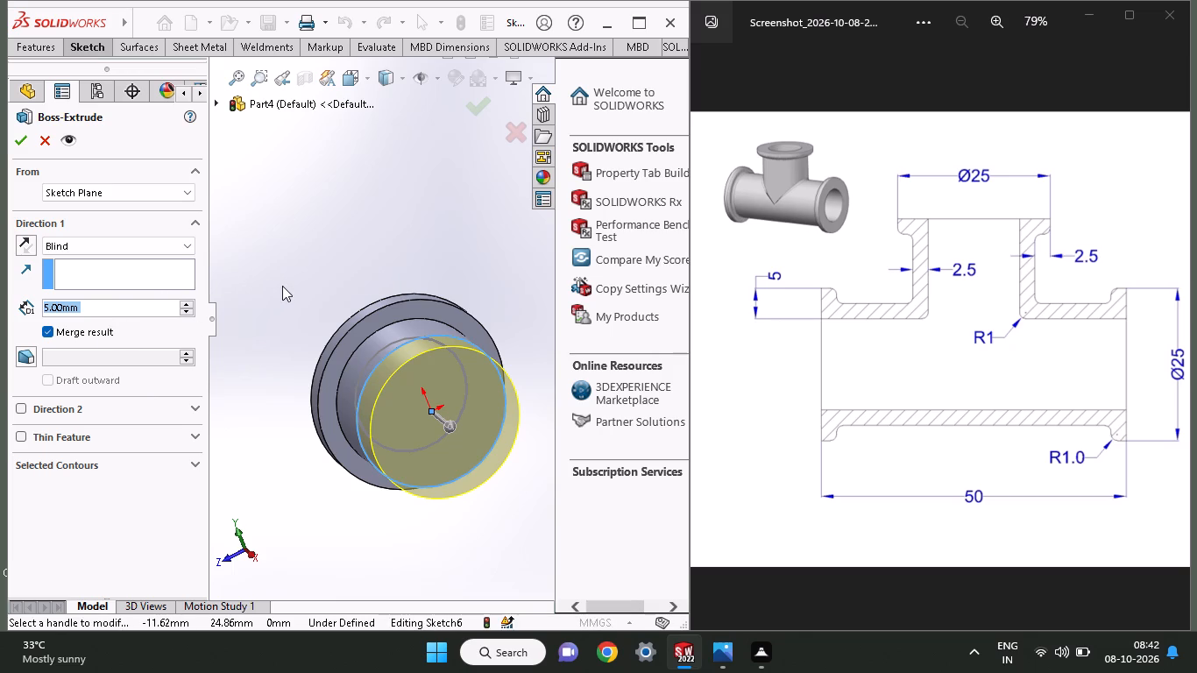
{"action": "scroll", "coordinate": [282, 286], "scroll_direction": "down", "scroll_amount": 1}
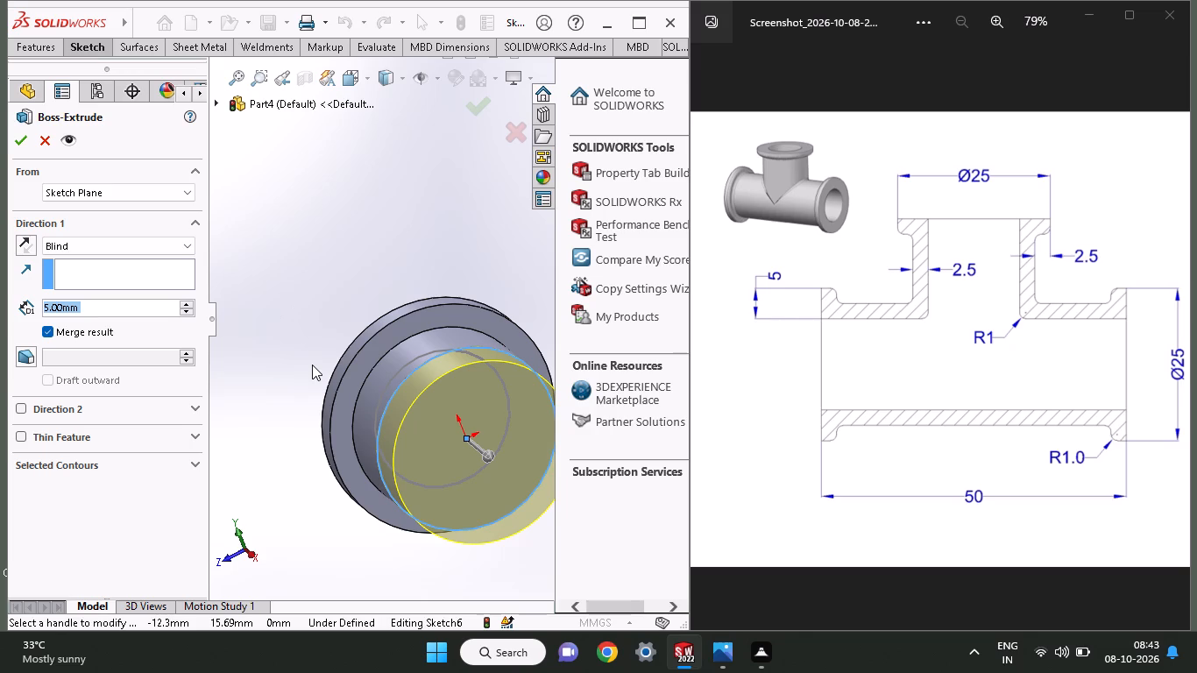
{"action": "type", "text": "10"}
{"action": "key", "text": "Return"}
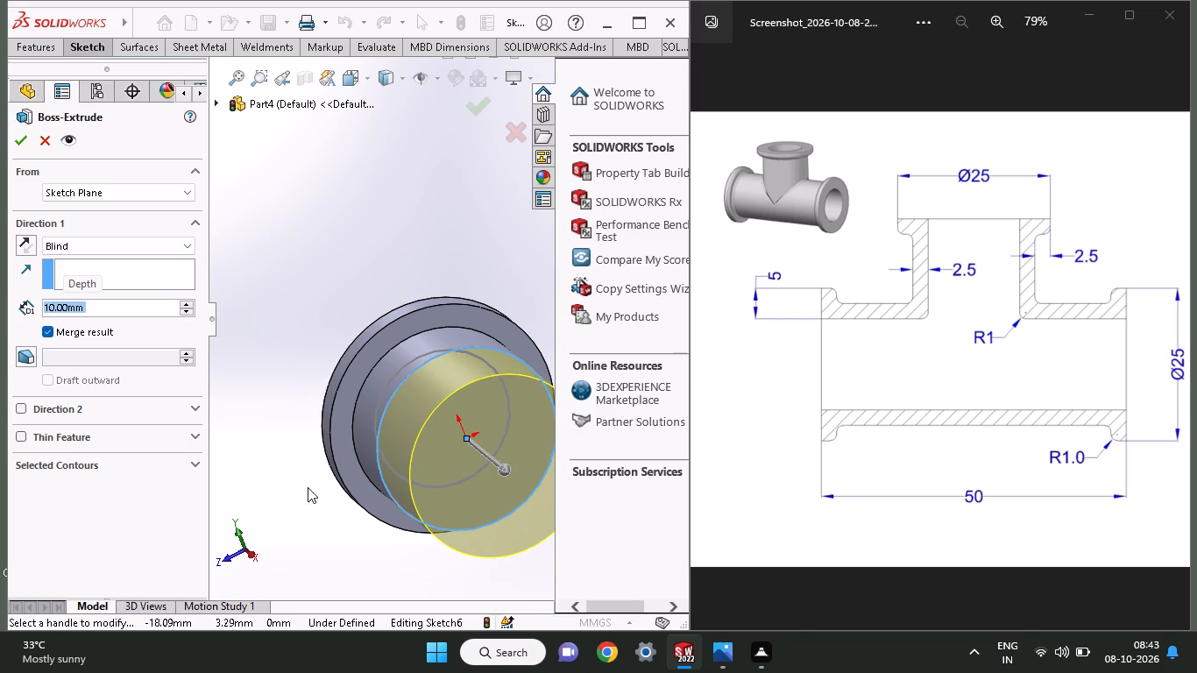
{"action": "left_click", "coordinate": [24, 142]}
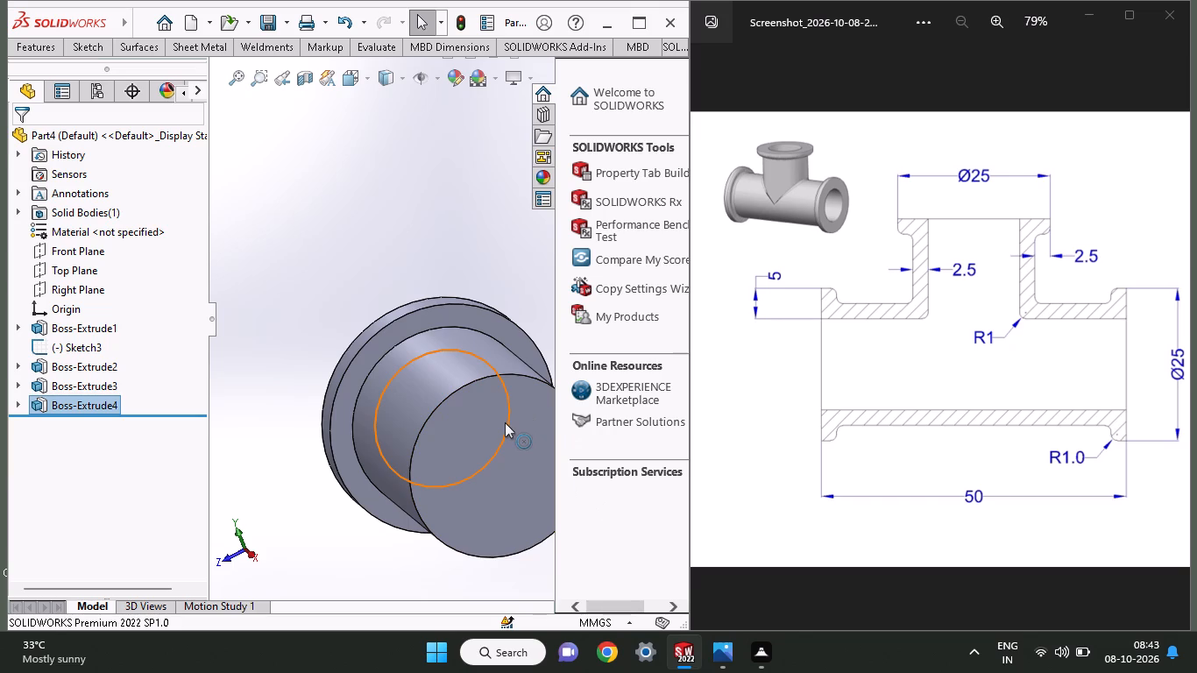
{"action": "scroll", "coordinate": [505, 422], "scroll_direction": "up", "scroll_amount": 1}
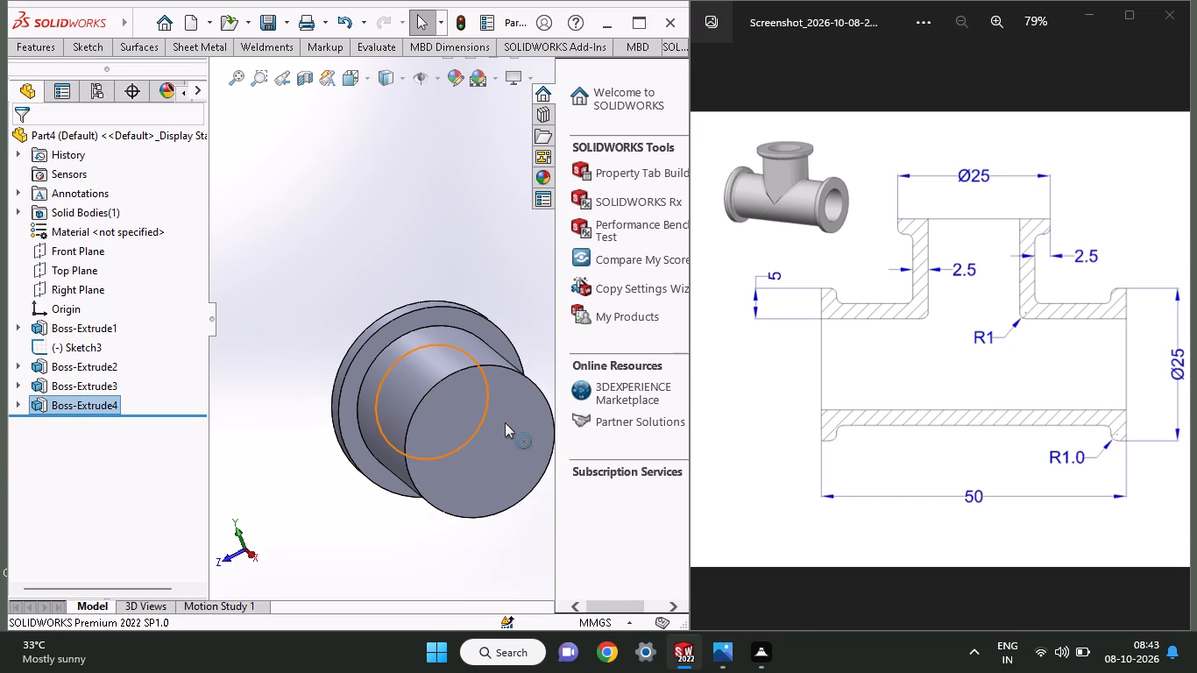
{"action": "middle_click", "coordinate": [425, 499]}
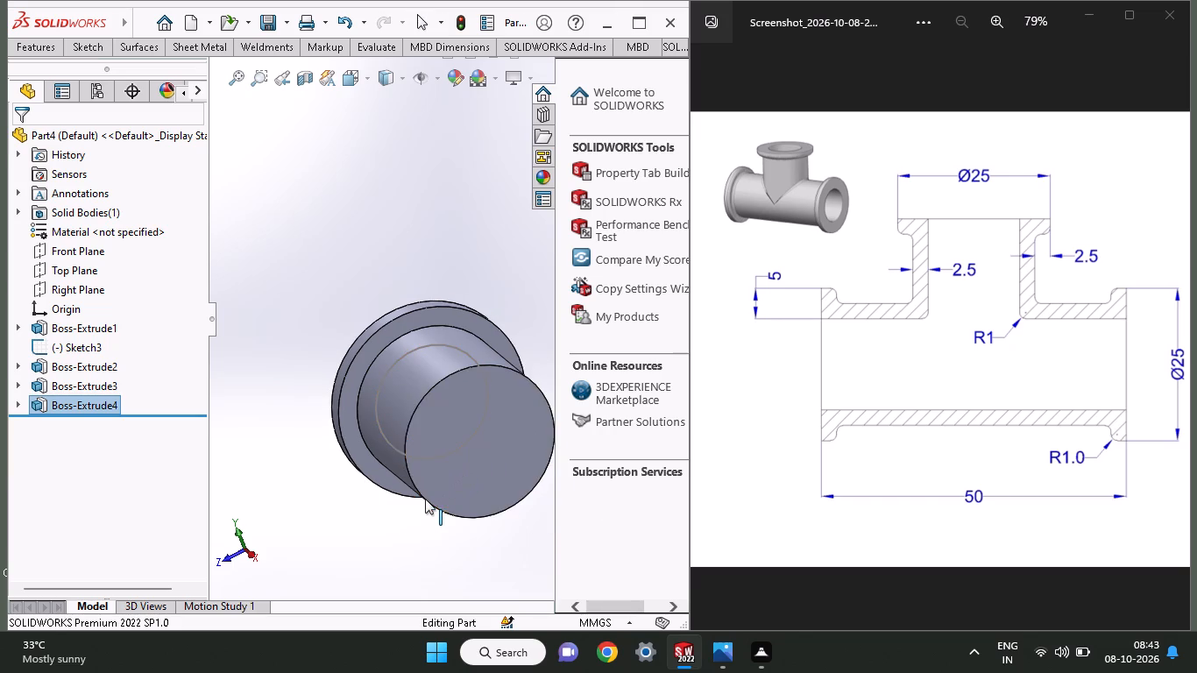
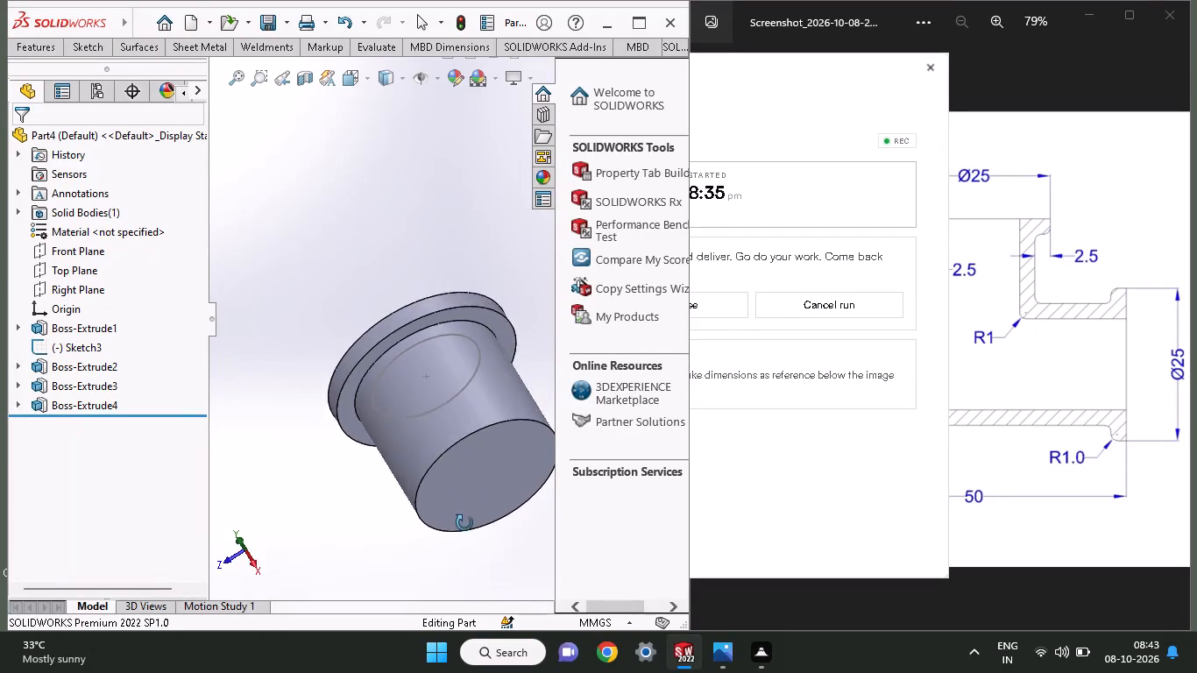
Inspect the extended pipe from several angles, and bring the reference drawing into full view to check the tee's dimensions.
{"action": "scroll", "coordinate": [430, 352], "scroll_direction": "down", "scroll_amount": 1}
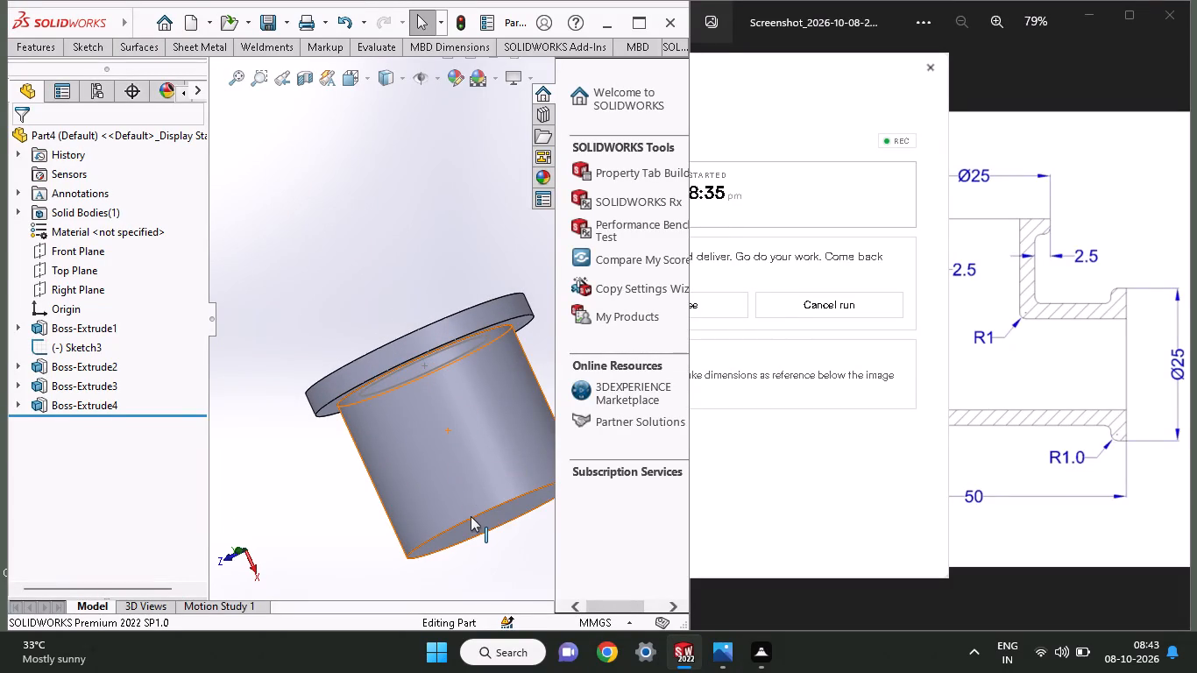
{"action": "middle_click_drag", "start_coordinate": [471, 516], "coordinate": [433, 489]}
{"action": "scroll", "coordinate": [433, 489], "scroll_direction": "up", "scroll_amount": 2}
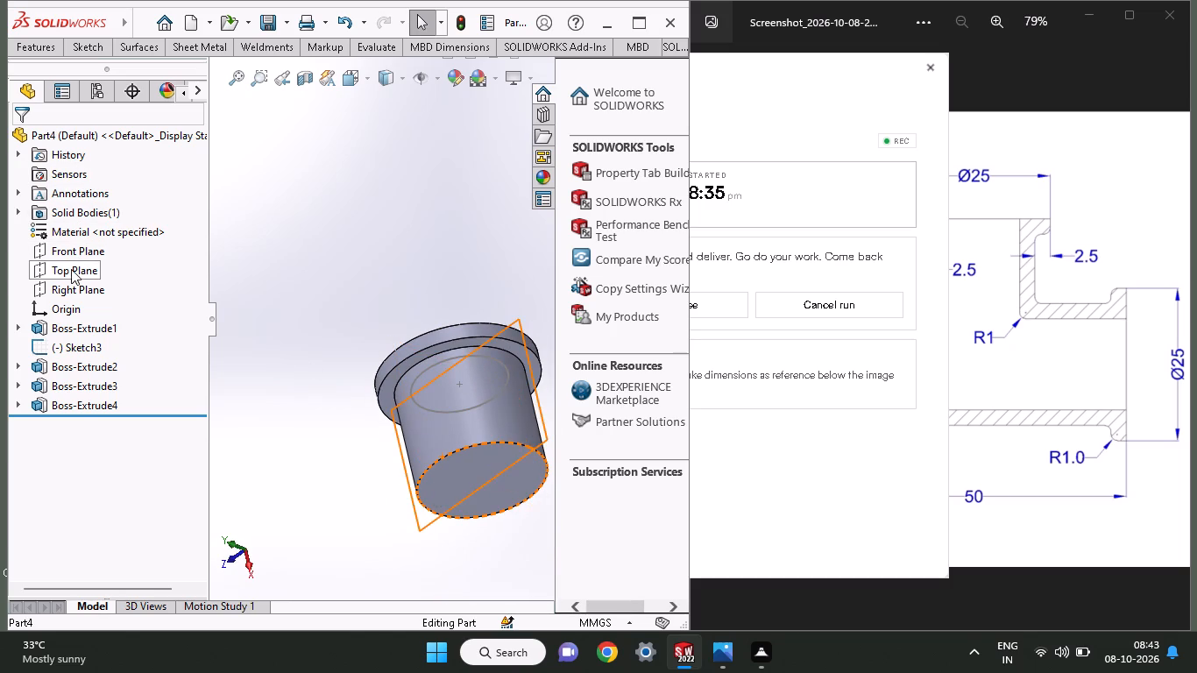
{"action": "middle_click_drag", "start_coordinate": [365, 426], "coordinate": [409, 333]}
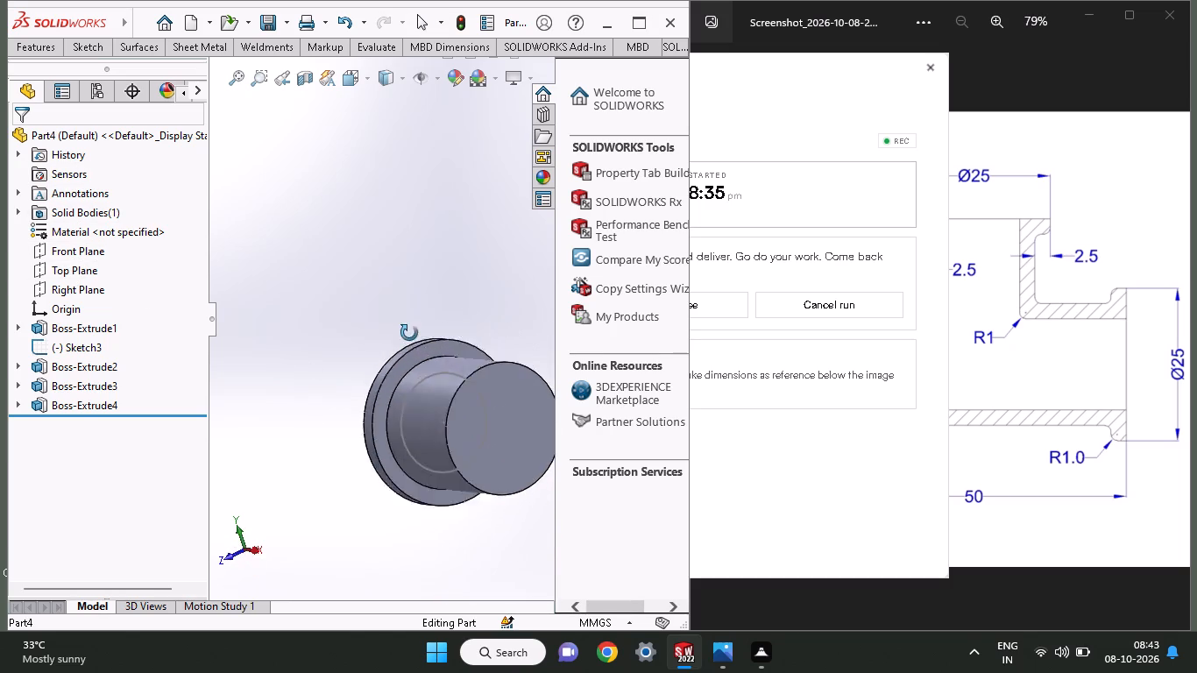
{"action": "middle_click_drag", "start_coordinate": [409, 333], "coordinate": [457, 319]}
{"action": "scroll", "coordinate": [407, 319], "scroll_direction": "up", "scroll_amount": 1}
{"action": "left_click", "coordinate": [997, 460]}
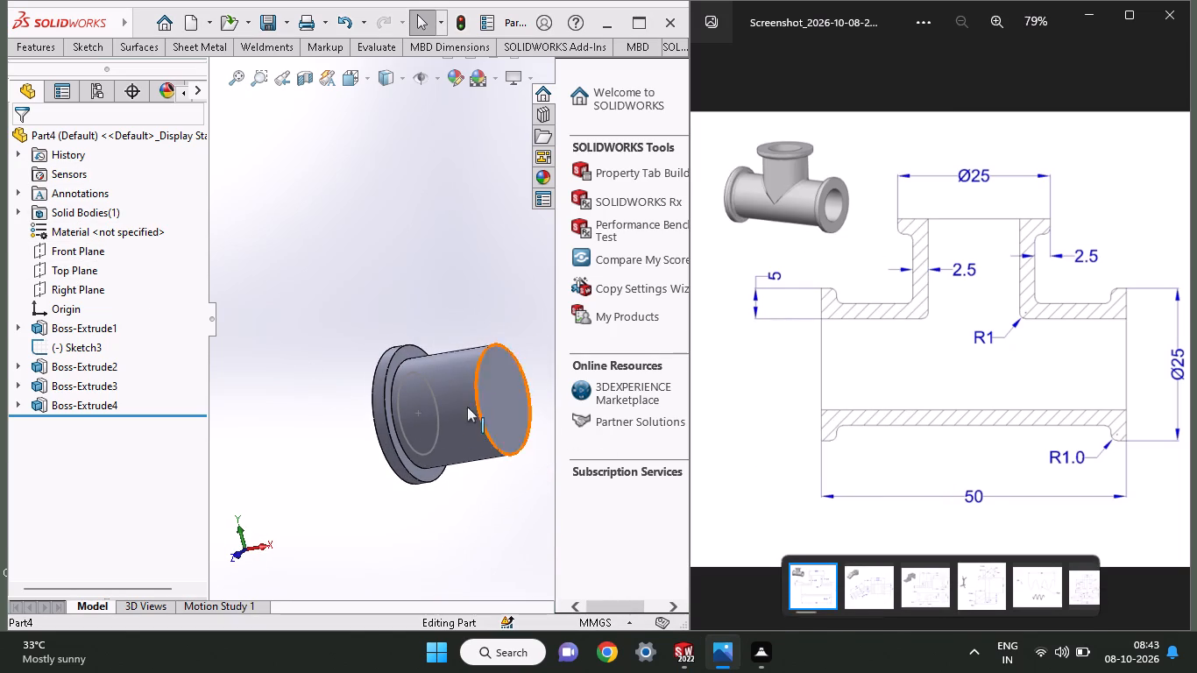
{"action": "left_click", "coordinate": [869, 434]}
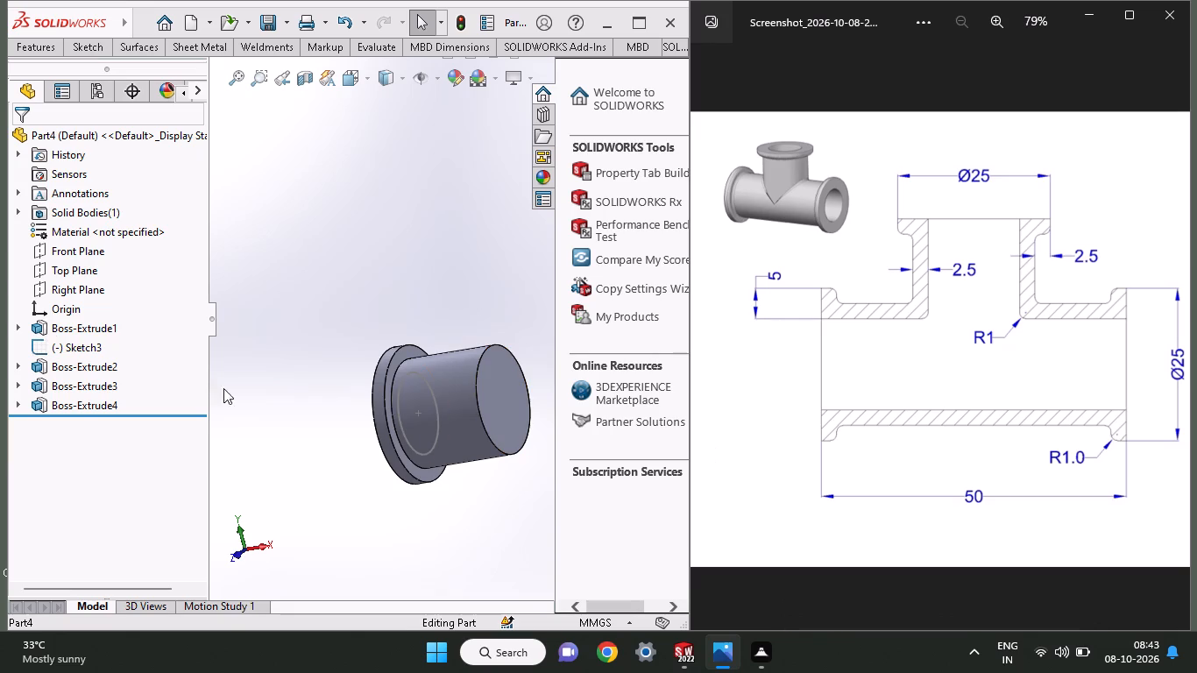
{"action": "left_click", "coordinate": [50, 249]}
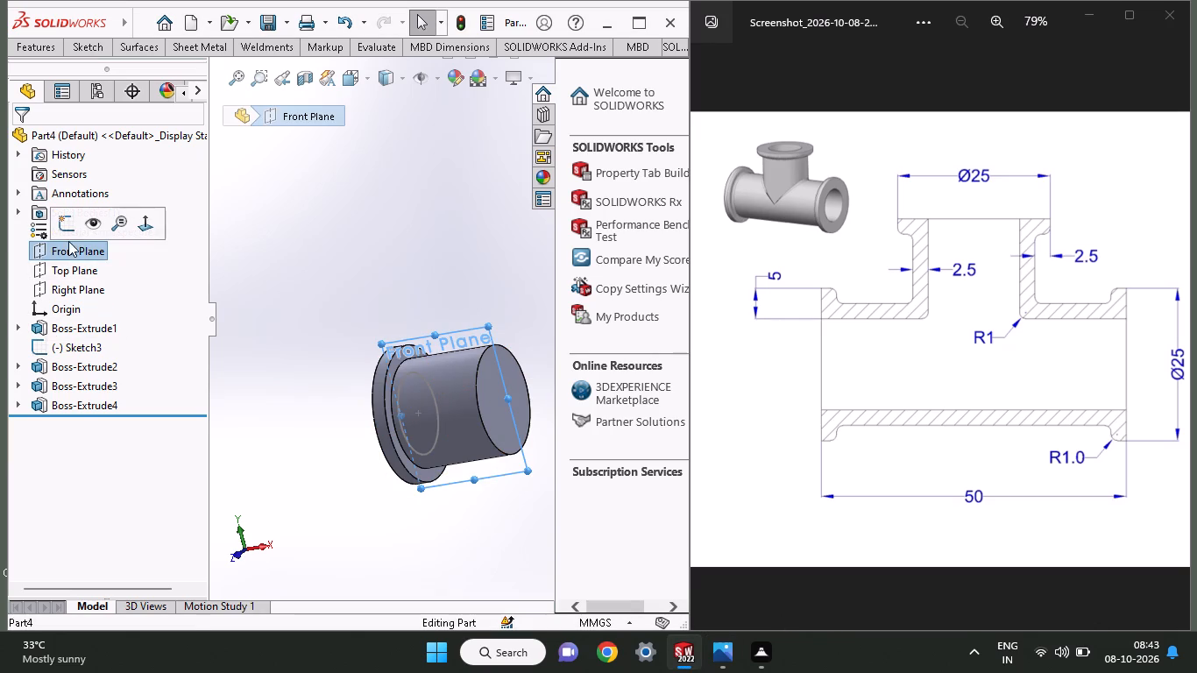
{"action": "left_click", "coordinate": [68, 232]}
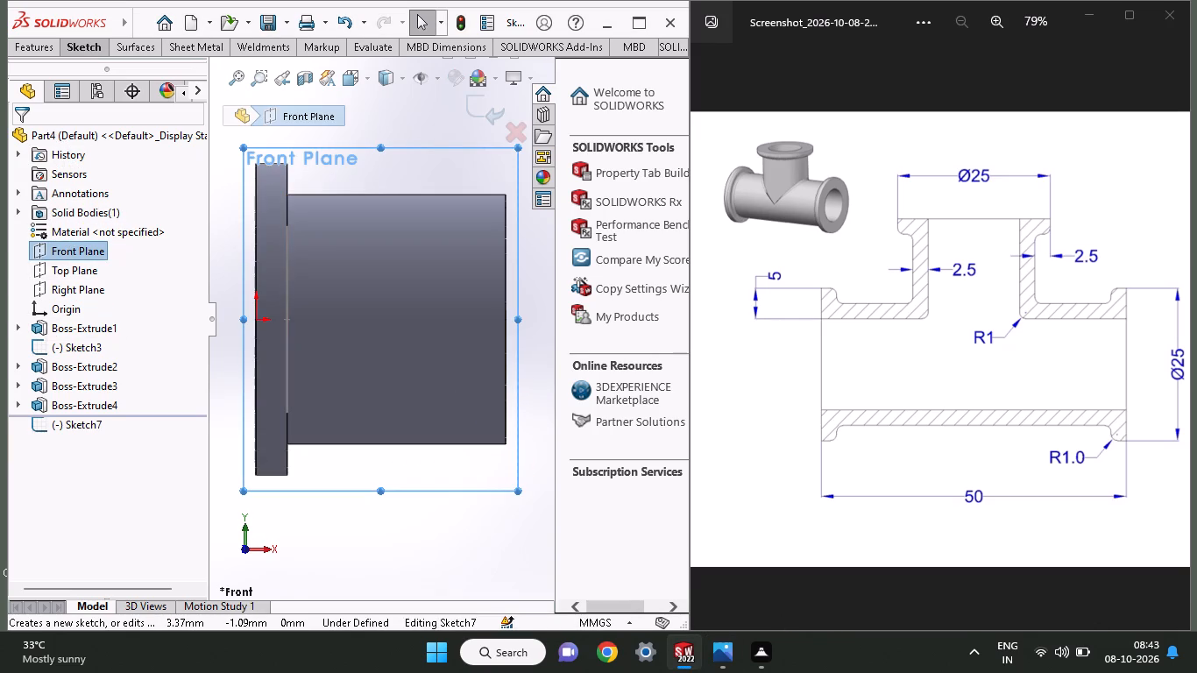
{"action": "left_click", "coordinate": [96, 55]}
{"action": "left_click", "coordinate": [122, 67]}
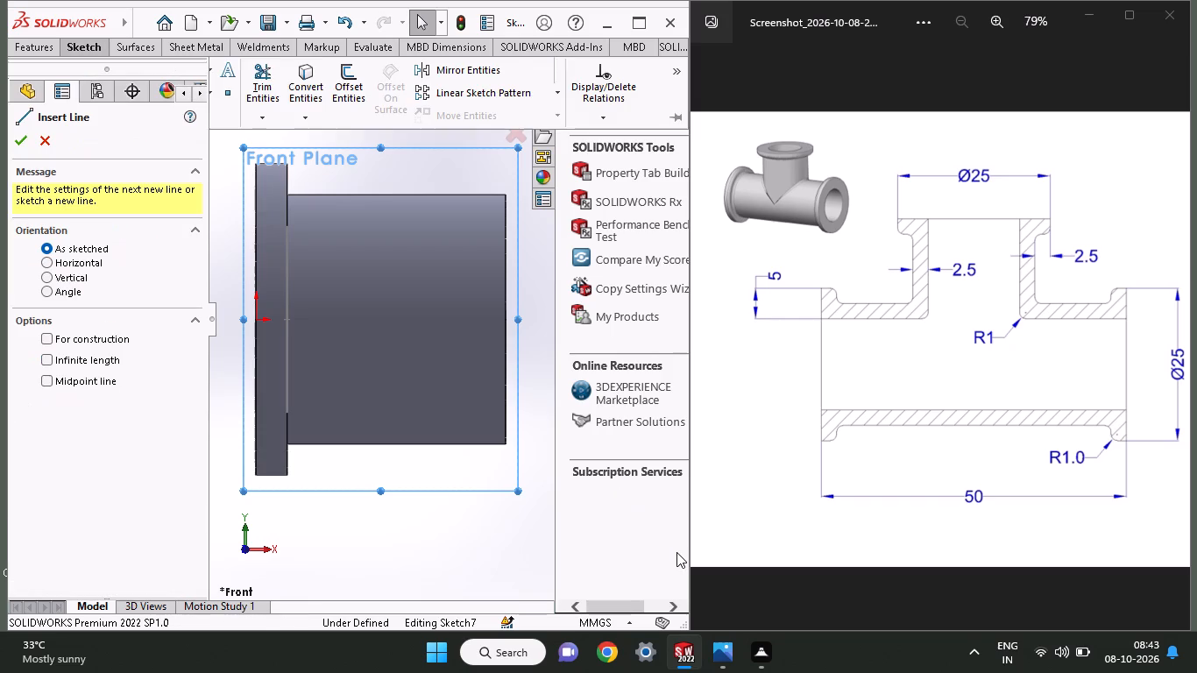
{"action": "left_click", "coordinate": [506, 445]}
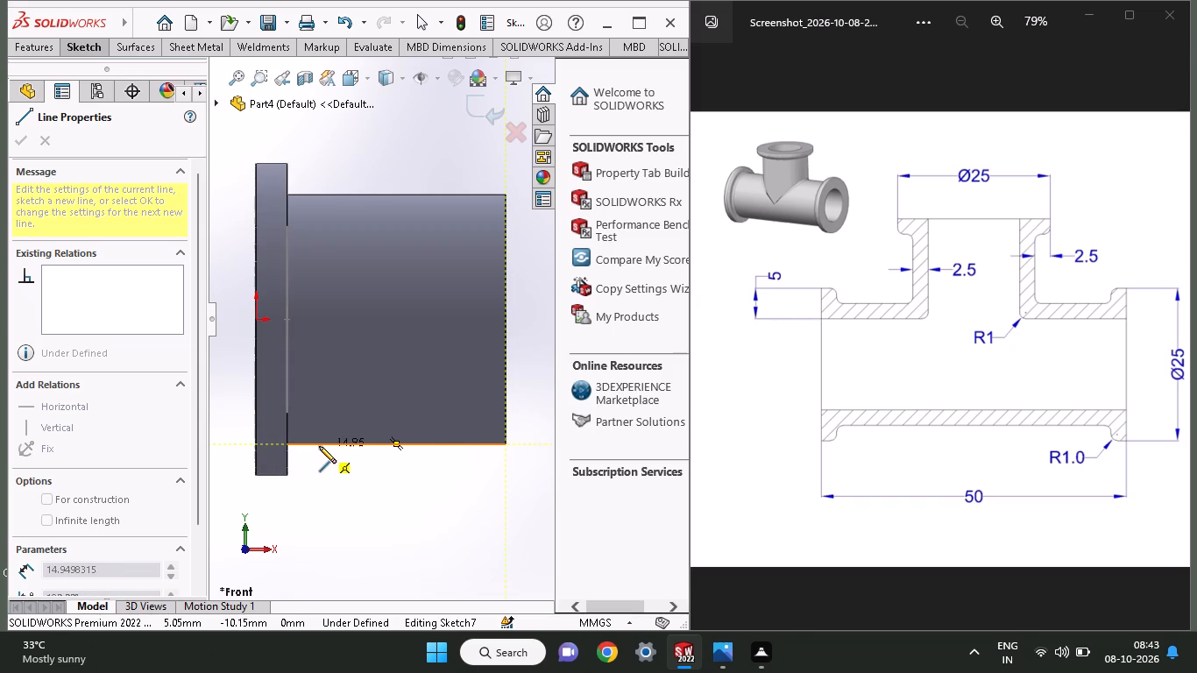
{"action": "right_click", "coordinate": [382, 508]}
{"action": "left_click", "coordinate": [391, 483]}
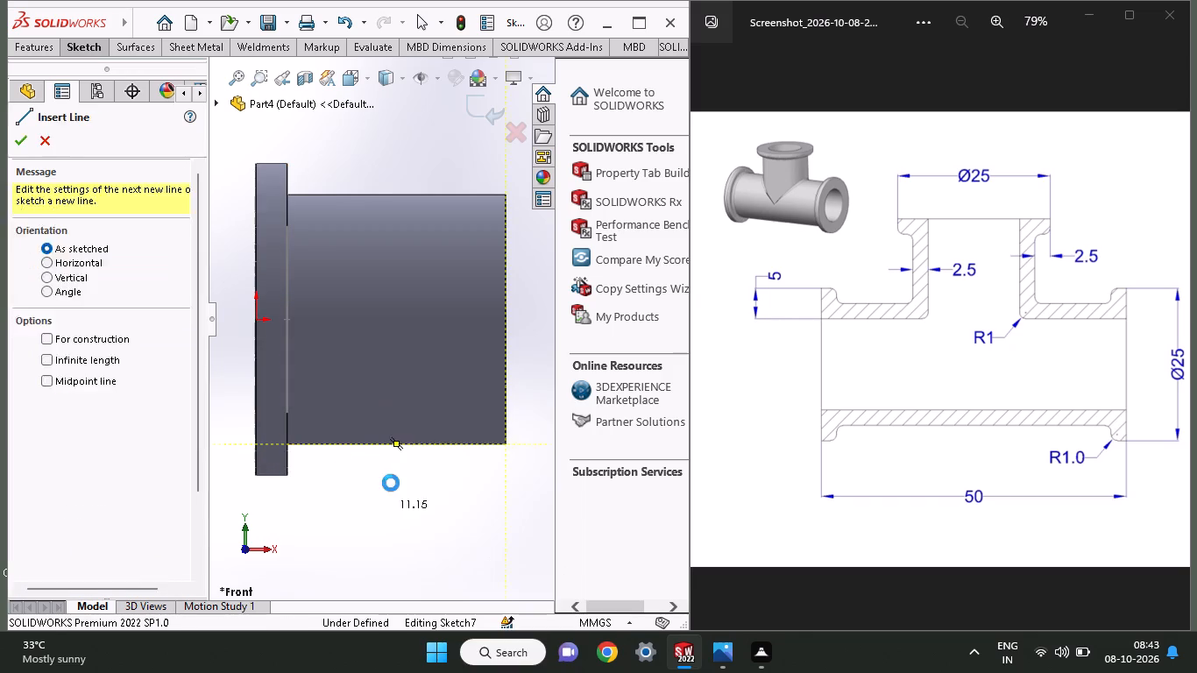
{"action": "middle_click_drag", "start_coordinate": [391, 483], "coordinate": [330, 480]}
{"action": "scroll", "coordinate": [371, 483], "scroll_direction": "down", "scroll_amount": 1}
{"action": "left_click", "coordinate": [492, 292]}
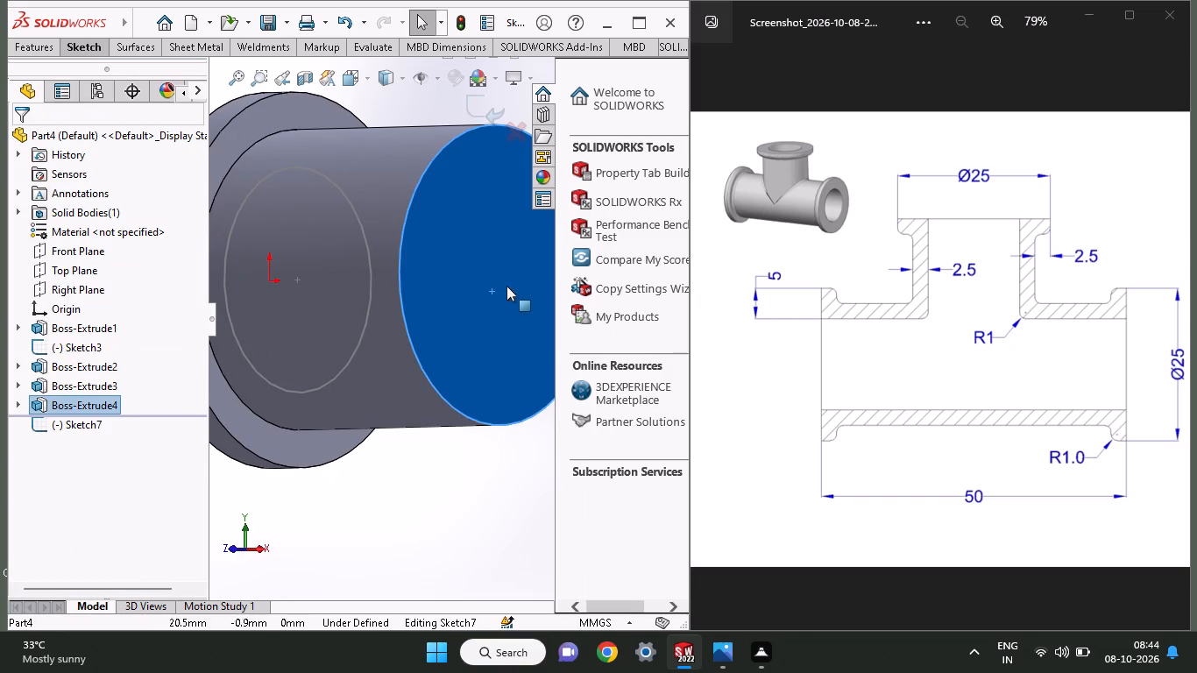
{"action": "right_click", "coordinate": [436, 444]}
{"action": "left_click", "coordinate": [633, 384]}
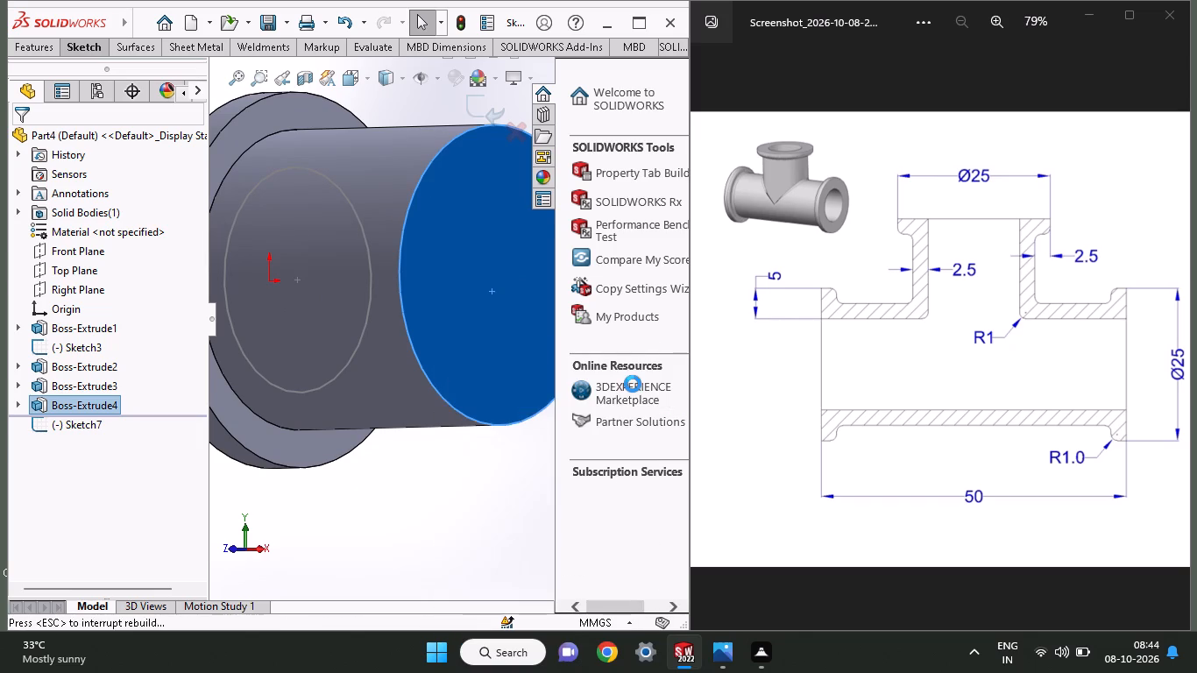
Start a sketch on the pipe's flat end face and draw an origin-centred circle of 10 mm radius meeting its outer edge.
{"action": "left_click", "coordinate": [476, 327]}
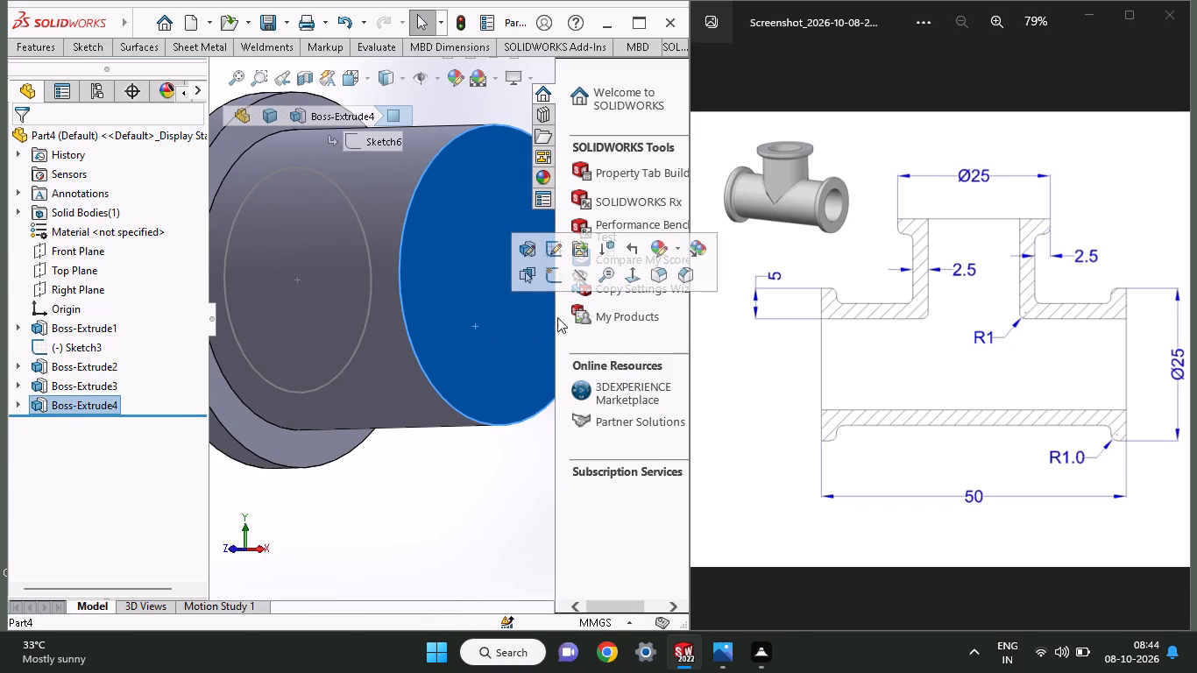
{"action": "left_click", "coordinate": [566, 280]}
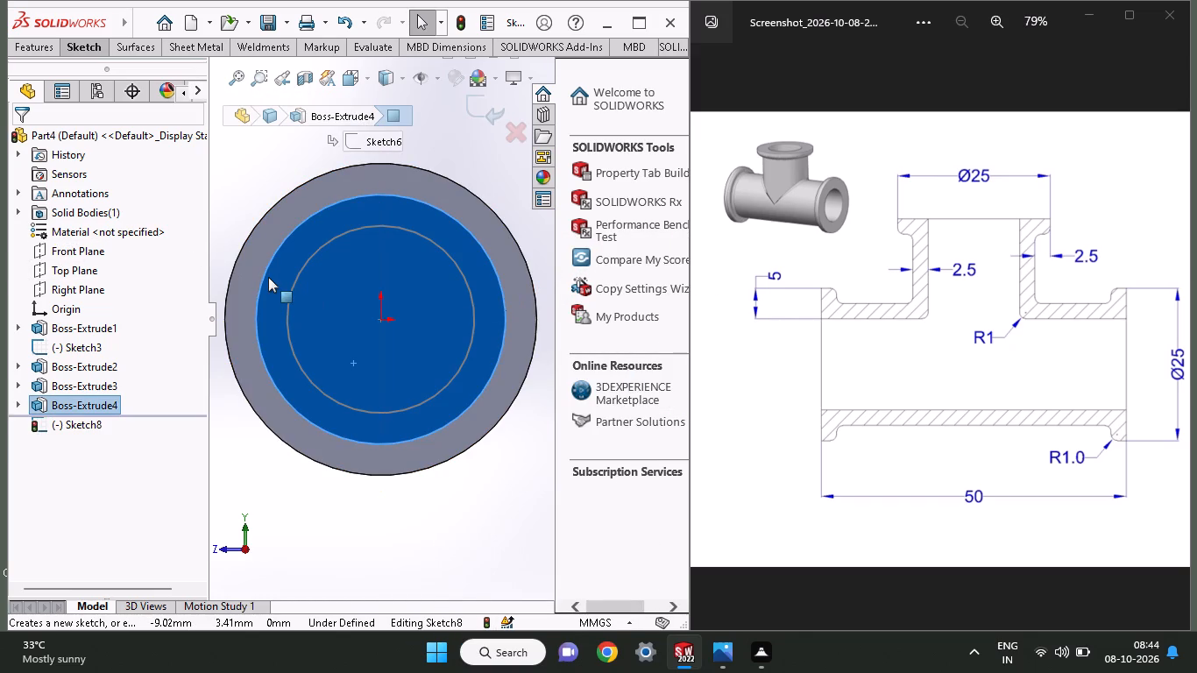
{"action": "left_click", "coordinate": [81, 51]}
{"action": "left_click", "coordinate": [118, 114]}
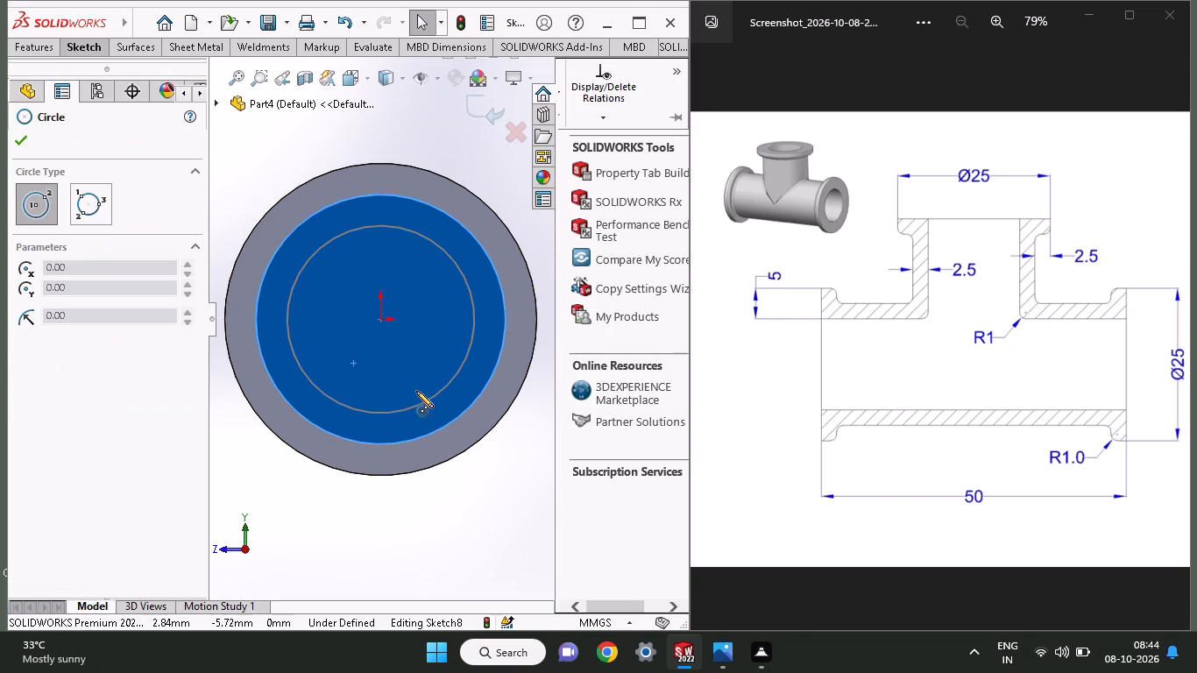
{"action": "left_click", "coordinate": [385, 316]}
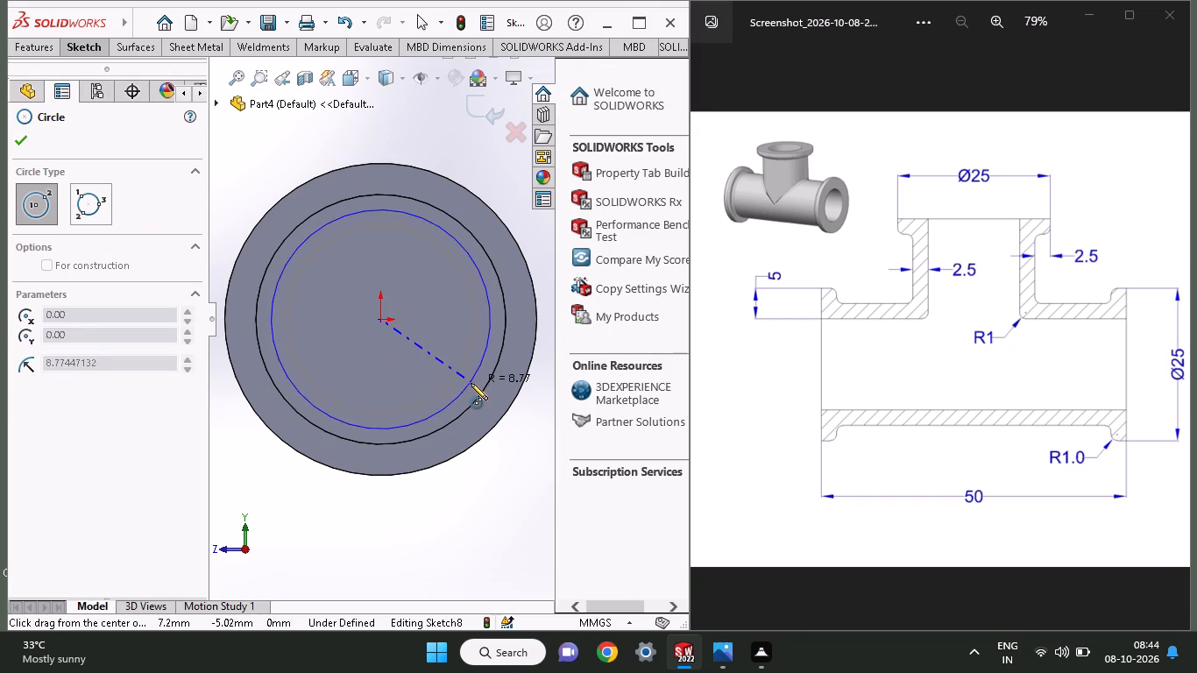
{"action": "left_click", "coordinate": [481, 394]}
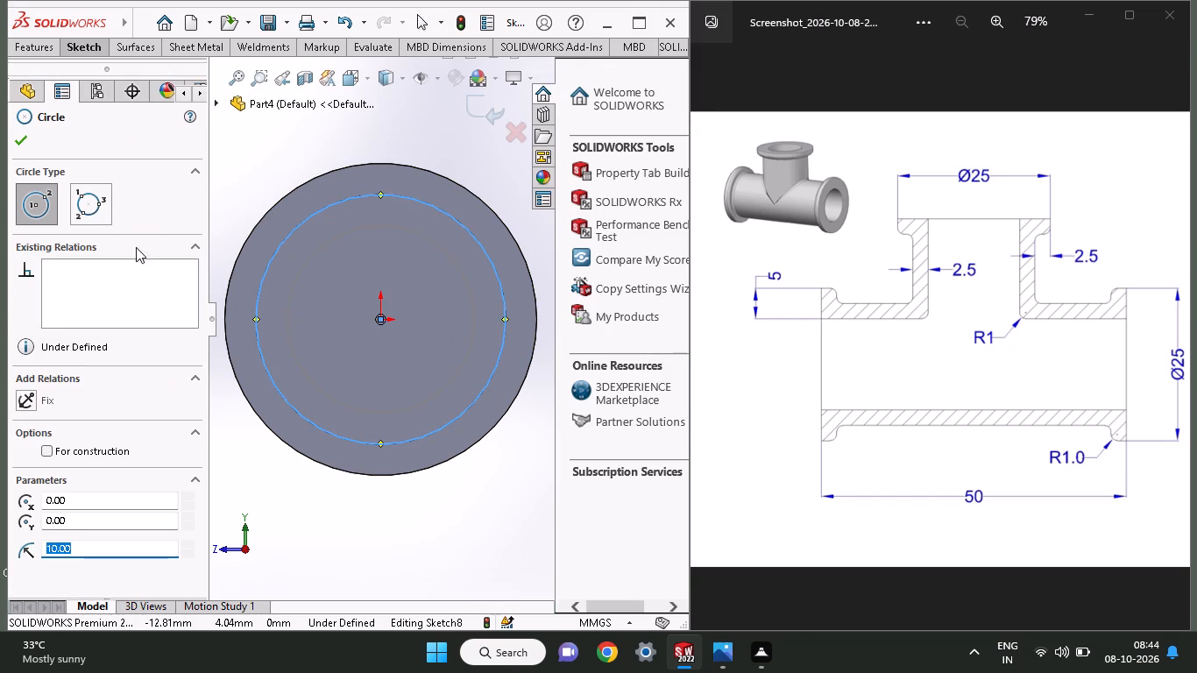
Extrude the new 10 mm radius circle outward as a blind boss 5 mm deep, merged with the body.
{"action": "left_click", "coordinate": [39, 55]}
{"action": "left_click", "coordinate": [39, 79]}
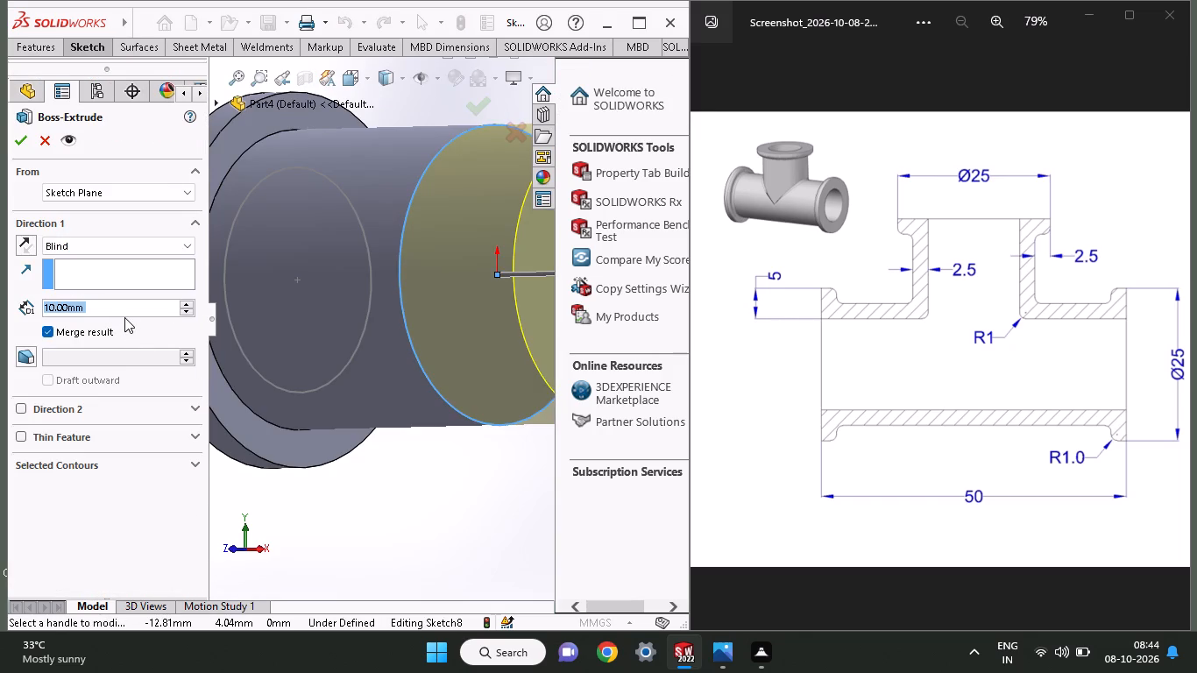
{"action": "key", "text": "2"}
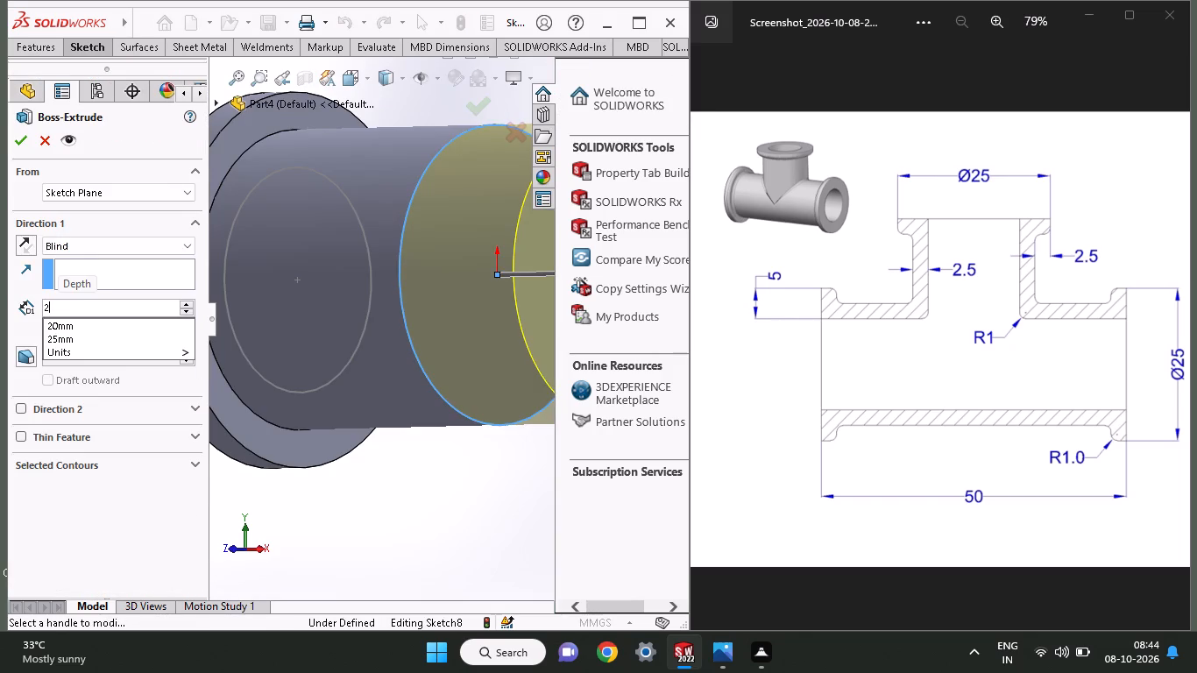
{"action": "key", "text": "BackSpace"}
{"action": "key", "text": "BackSpace"}
{"action": "key", "text": "BackSpace"}
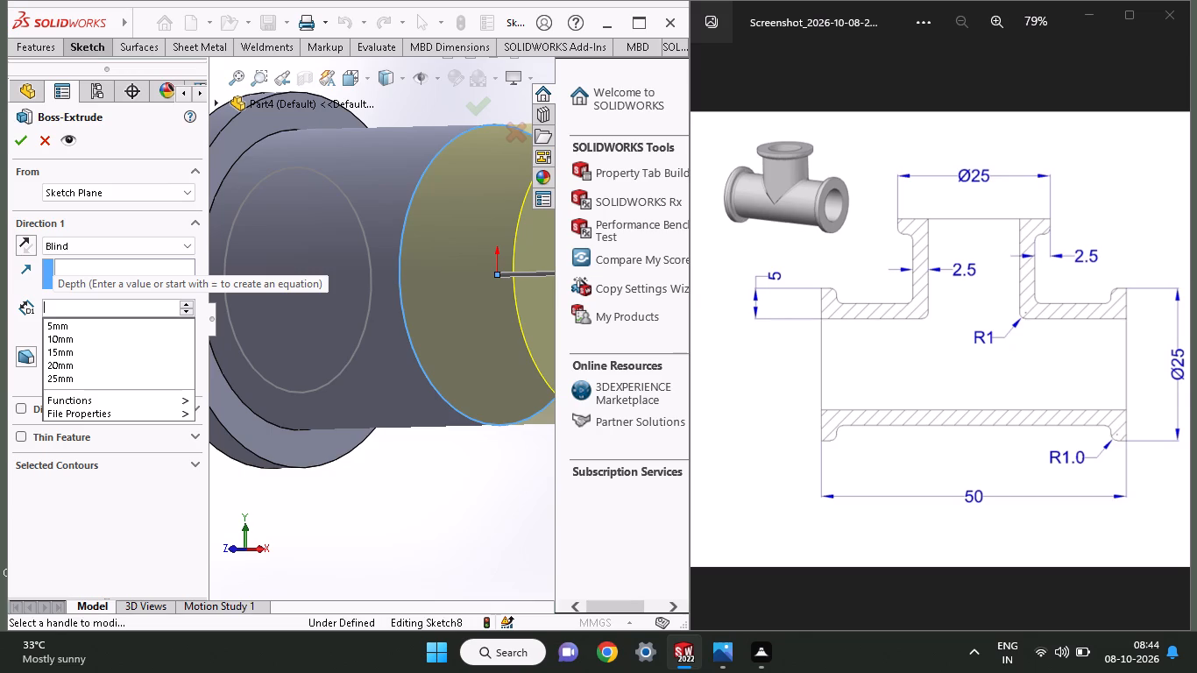
{"action": "key", "text": "5"}
{"action": "key", "text": "Return"}
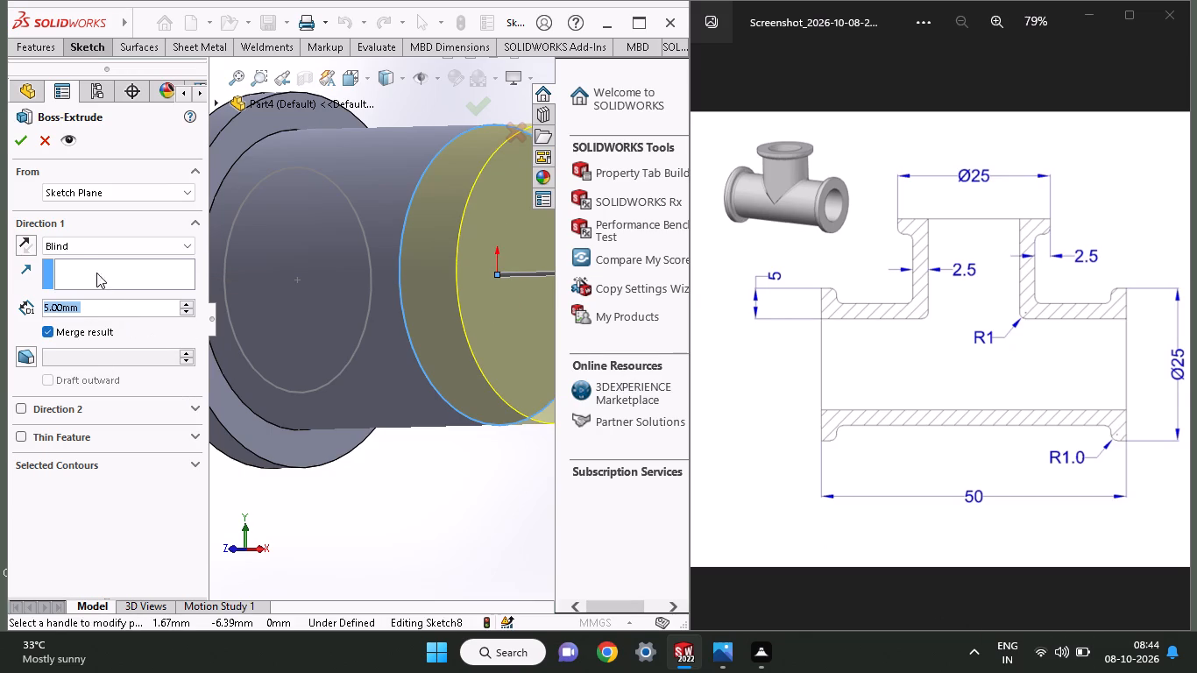
{"action": "left_click", "coordinate": [20, 139]}
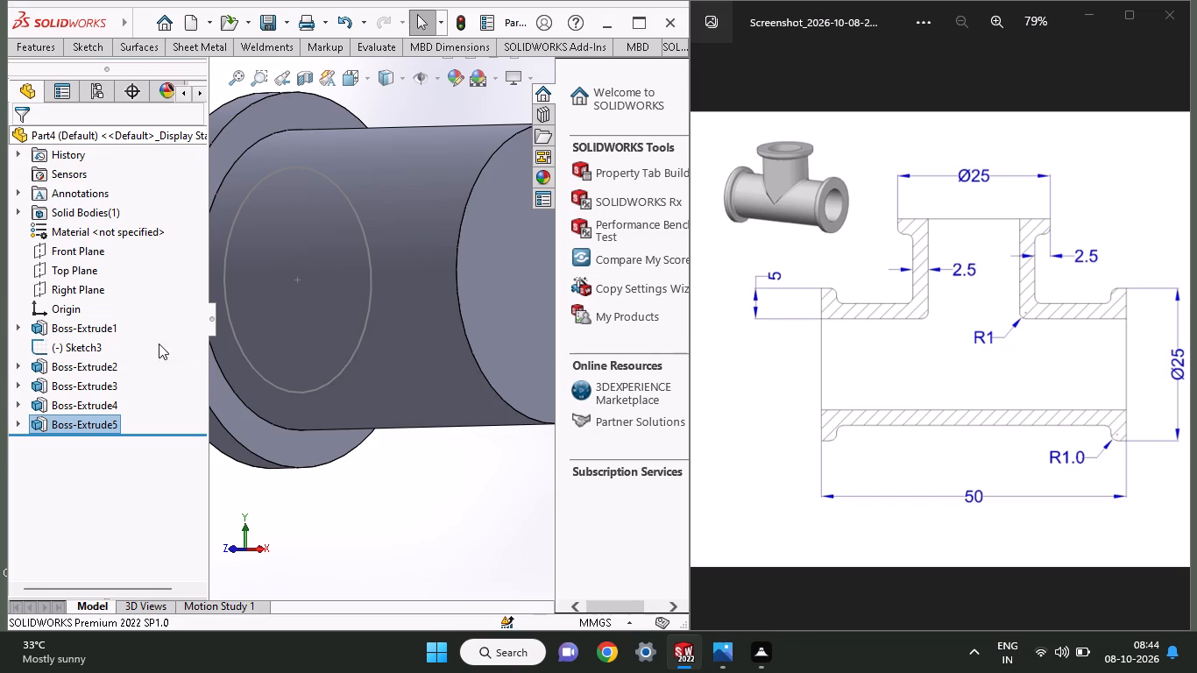
{"action": "middle_click_drag", "start_coordinate": [351, 414], "coordinate": [313, 408]}
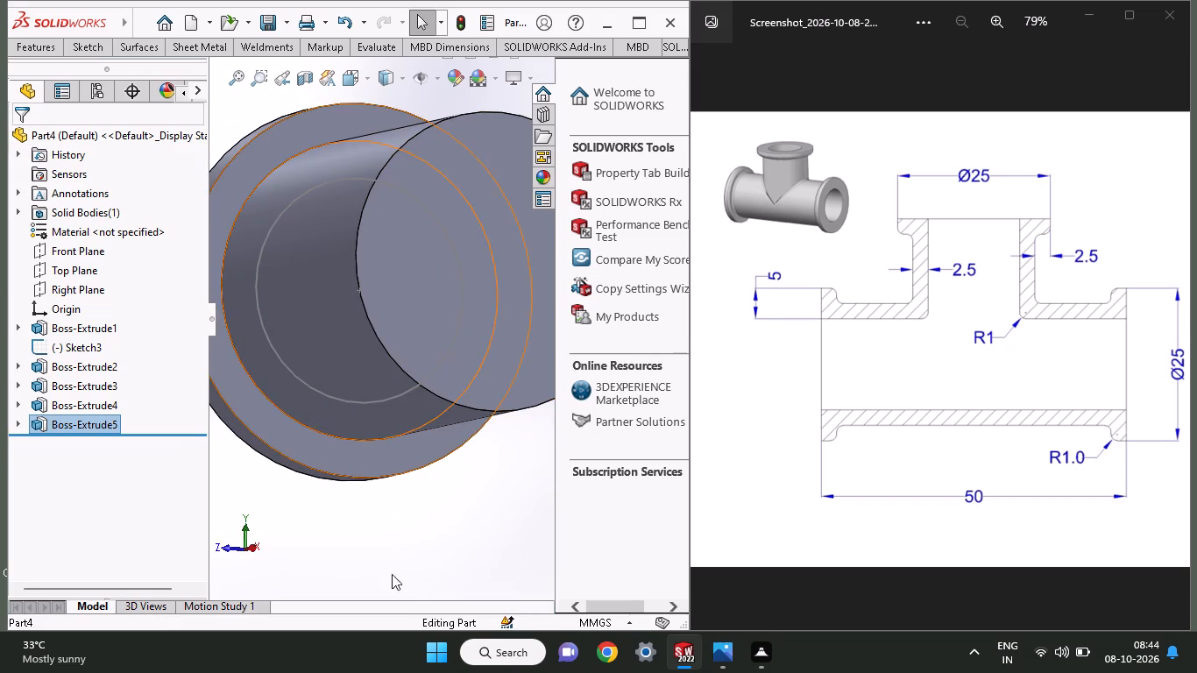
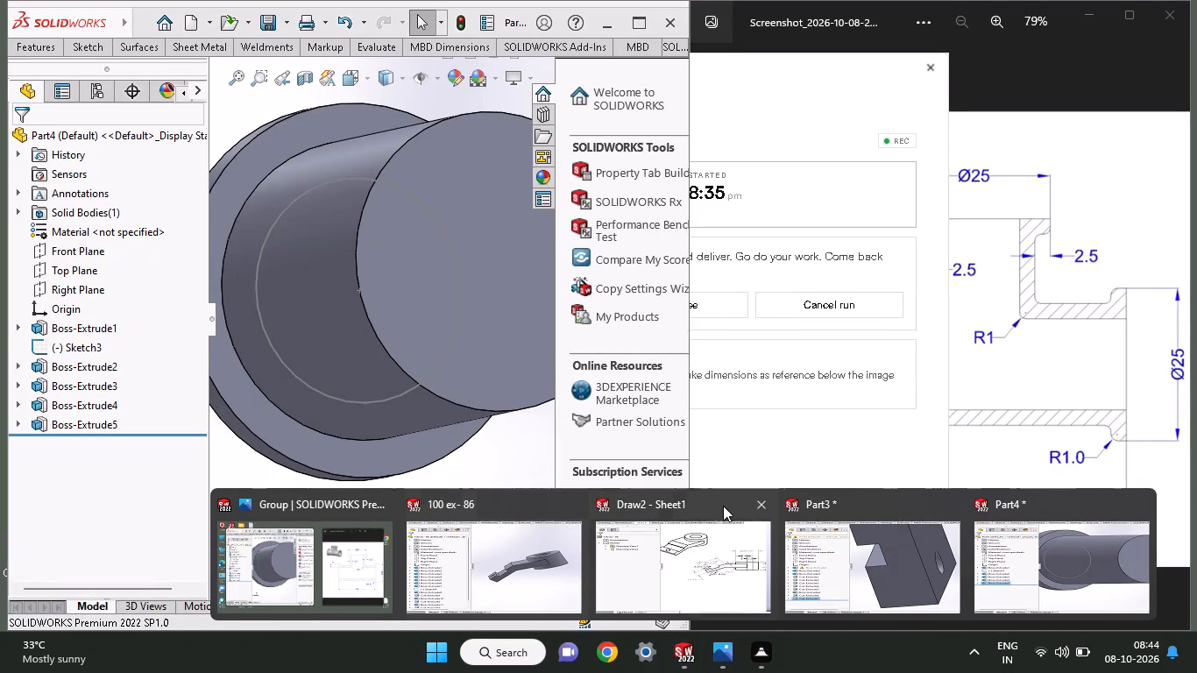
Close the Draw2 and 100 ex- 86 drawings and Part3 without saving, and return to the Part4 pipe model.
{"action": "left_click", "coordinate": [760, 507]}
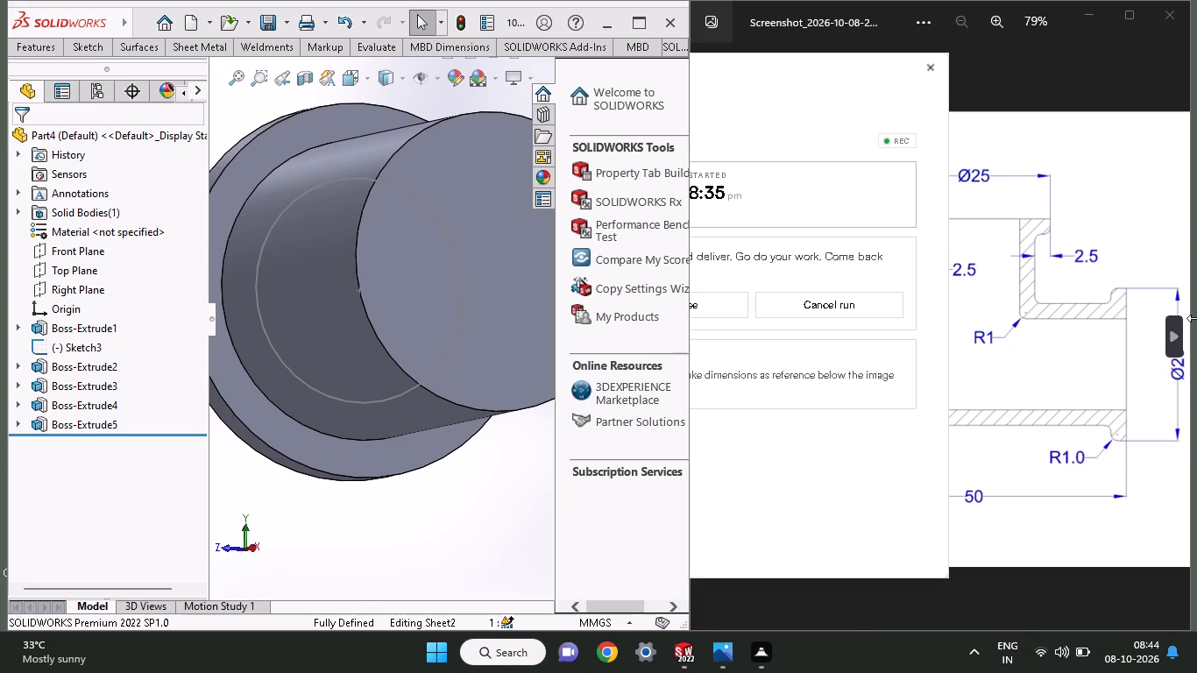
{"action": "left_click", "coordinate": [1095, 428]}
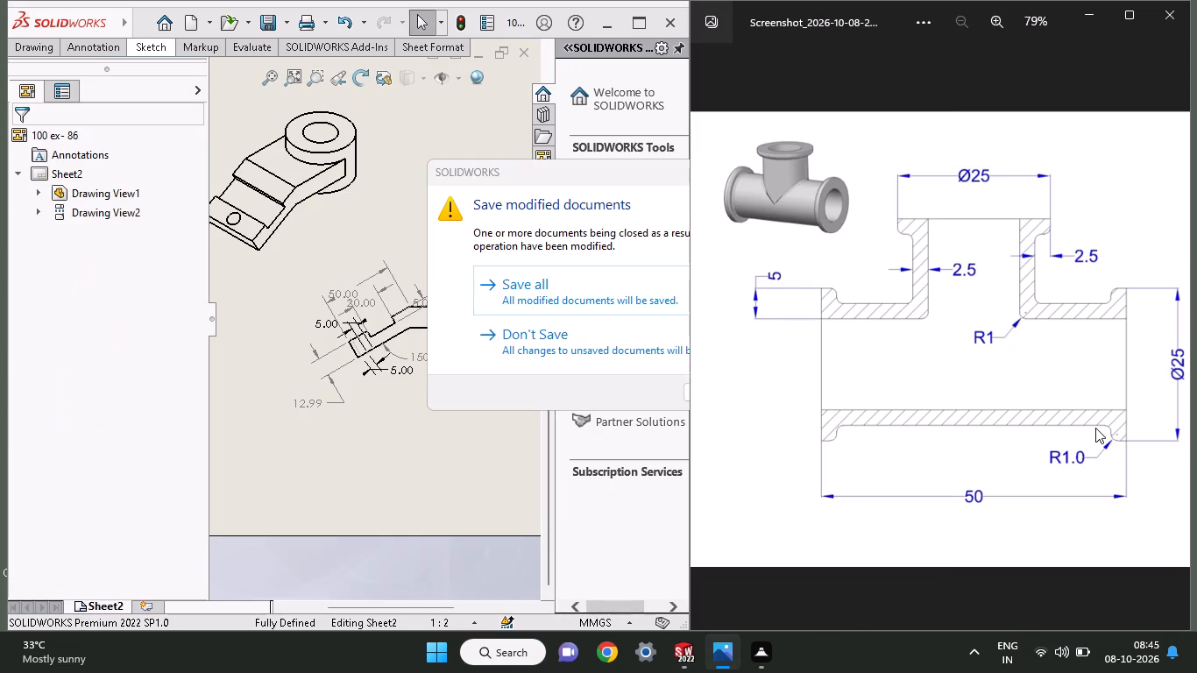
{"action": "left_click", "coordinate": [550, 344]}
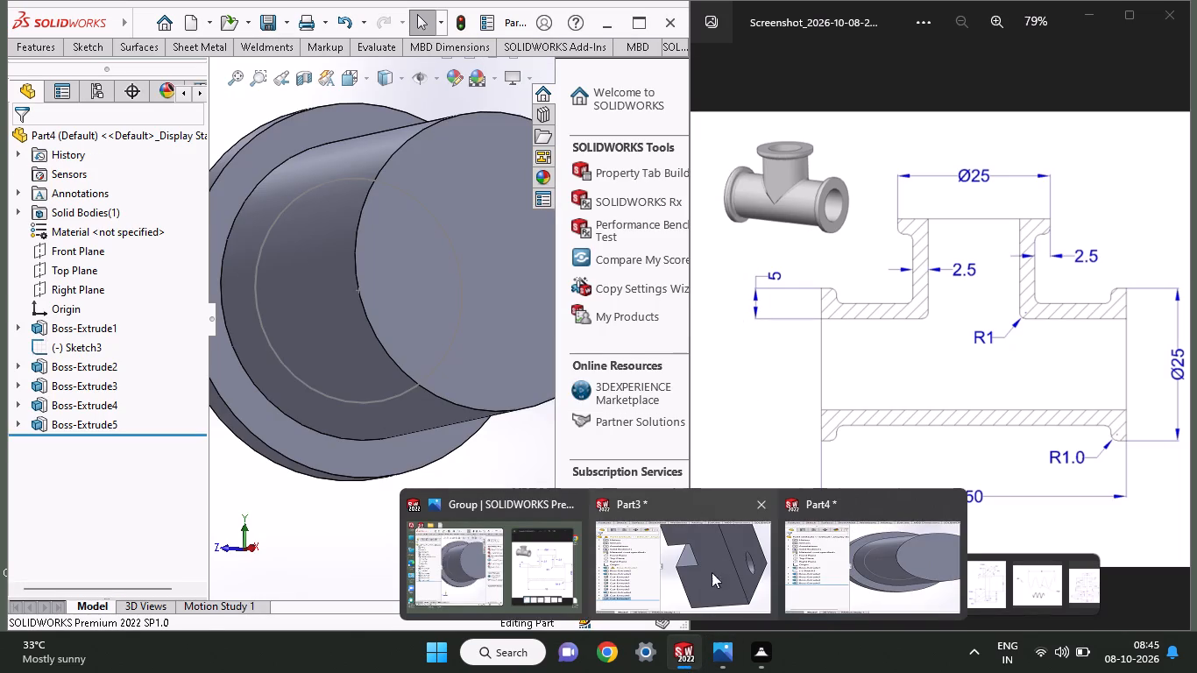
{"action": "left_click", "coordinate": [760, 506]}
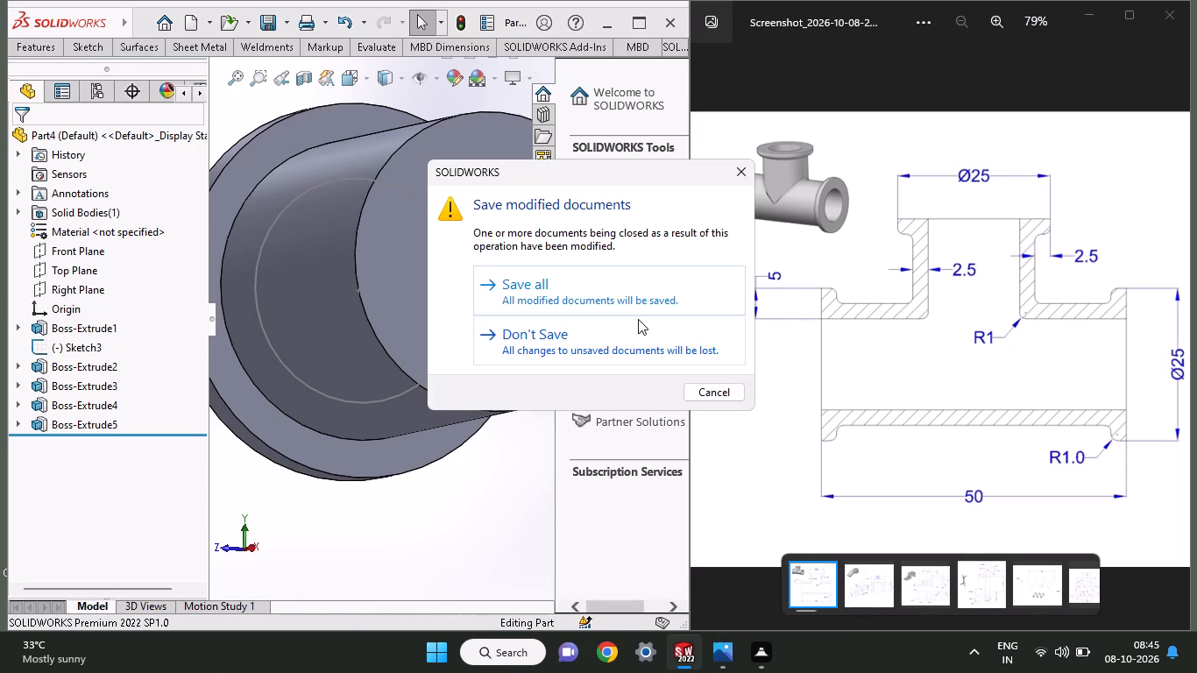
{"action": "left_click", "coordinate": [625, 337]}
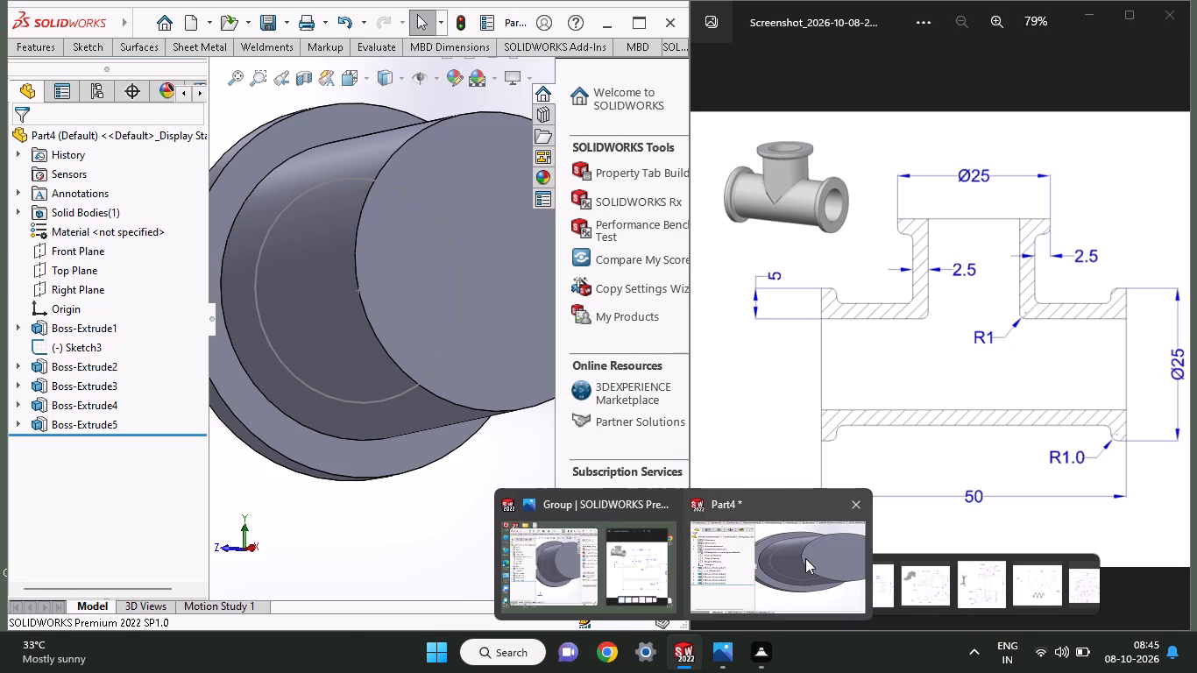
{"action": "left_click", "coordinate": [556, 557]}
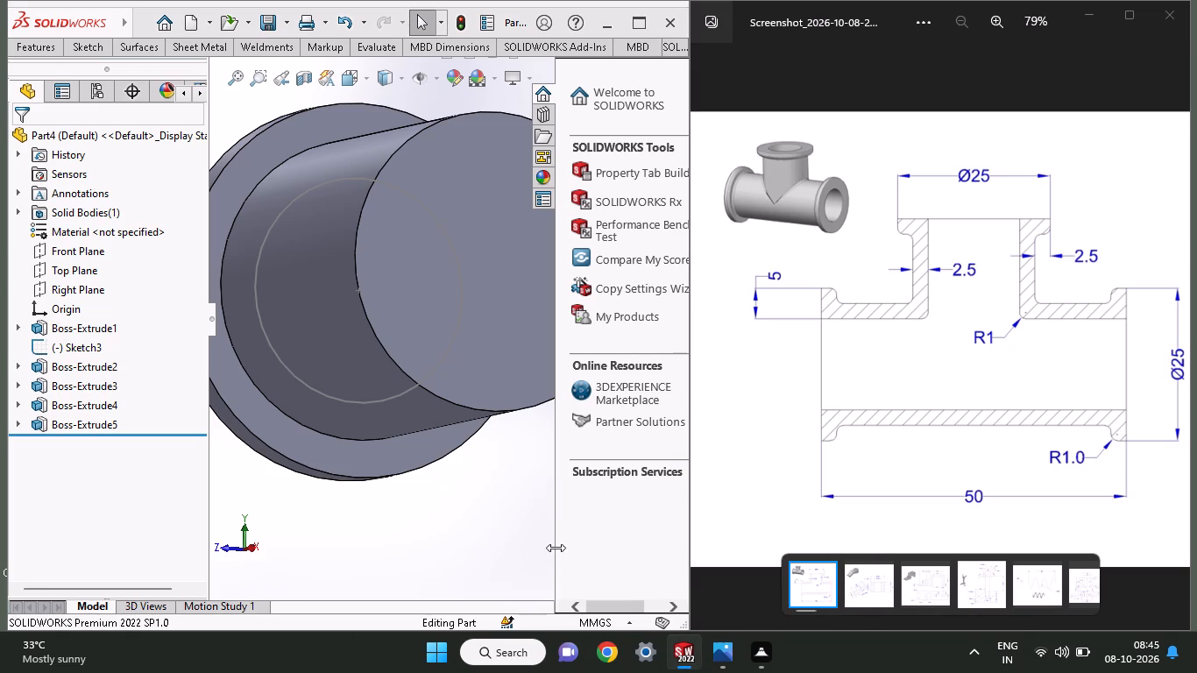
Start a sketch on the pipe's flat end face and draw an origin-centred circle of 10 mm radius meeting its outer edge.
{"action": "middle_click_drag", "start_coordinate": [401, 429], "coordinate": [435, 430]}
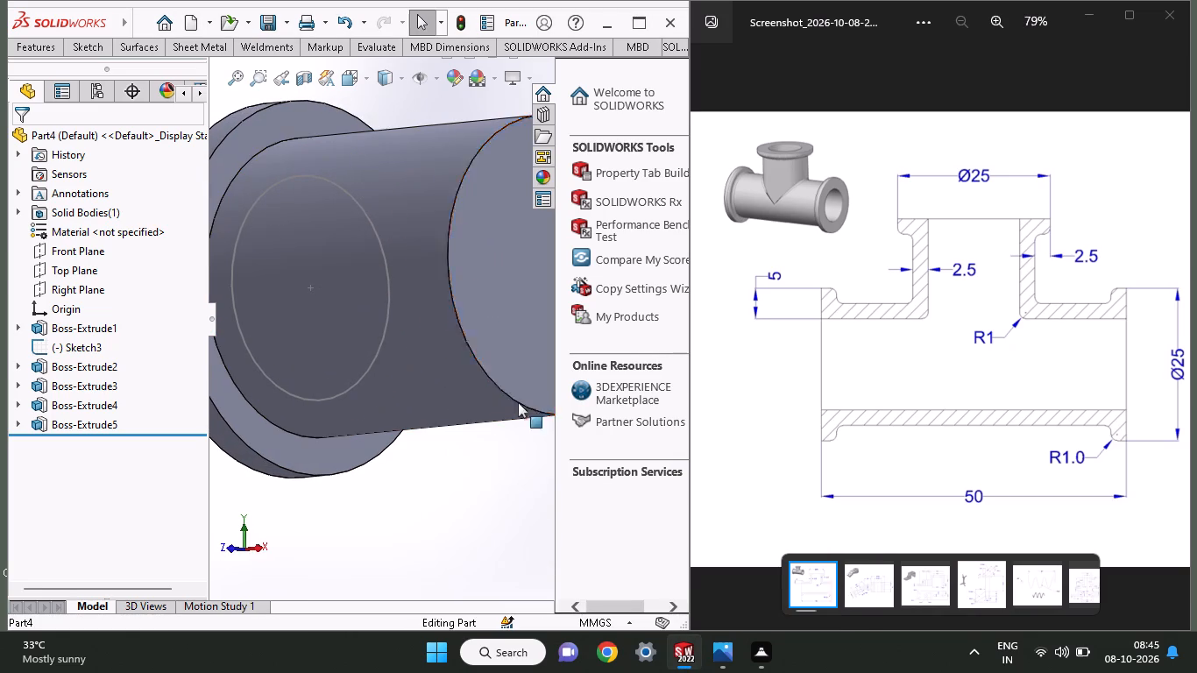
{"action": "middle_click_drag", "start_coordinate": [489, 374], "coordinate": [421, 396]}
{"action": "scroll", "coordinate": [489, 374], "scroll_direction": "up", "scroll_amount": 1}
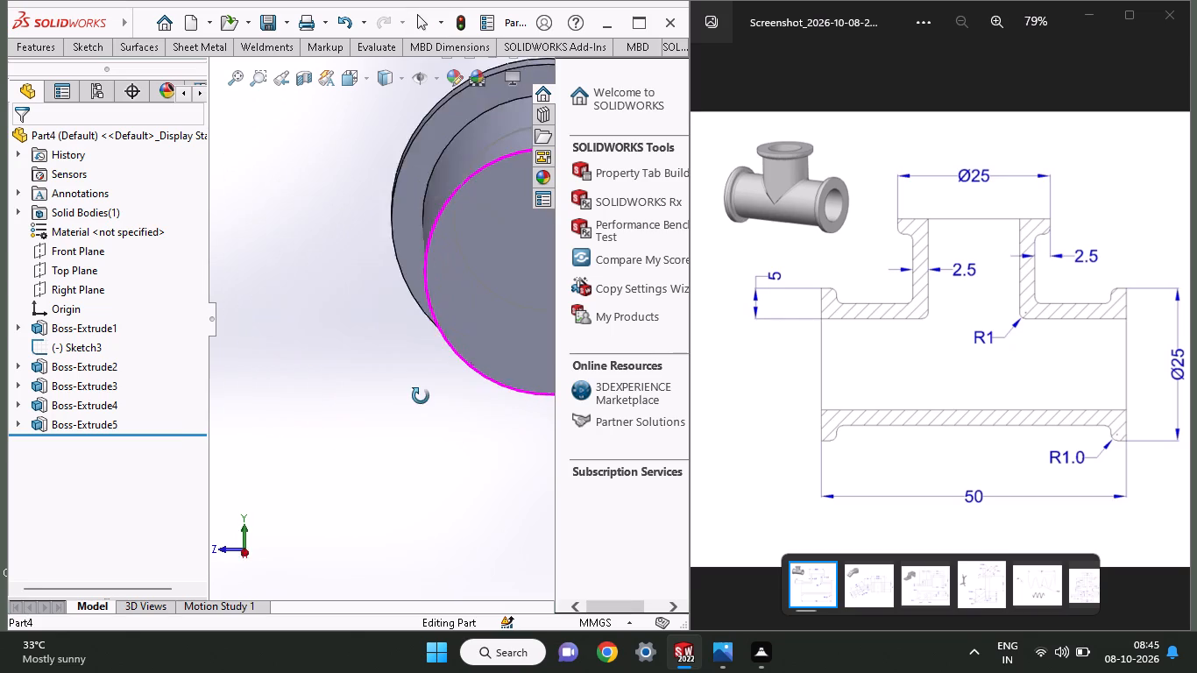
{"action": "middle_click_drag", "start_coordinate": [421, 396], "coordinate": [395, 436]}
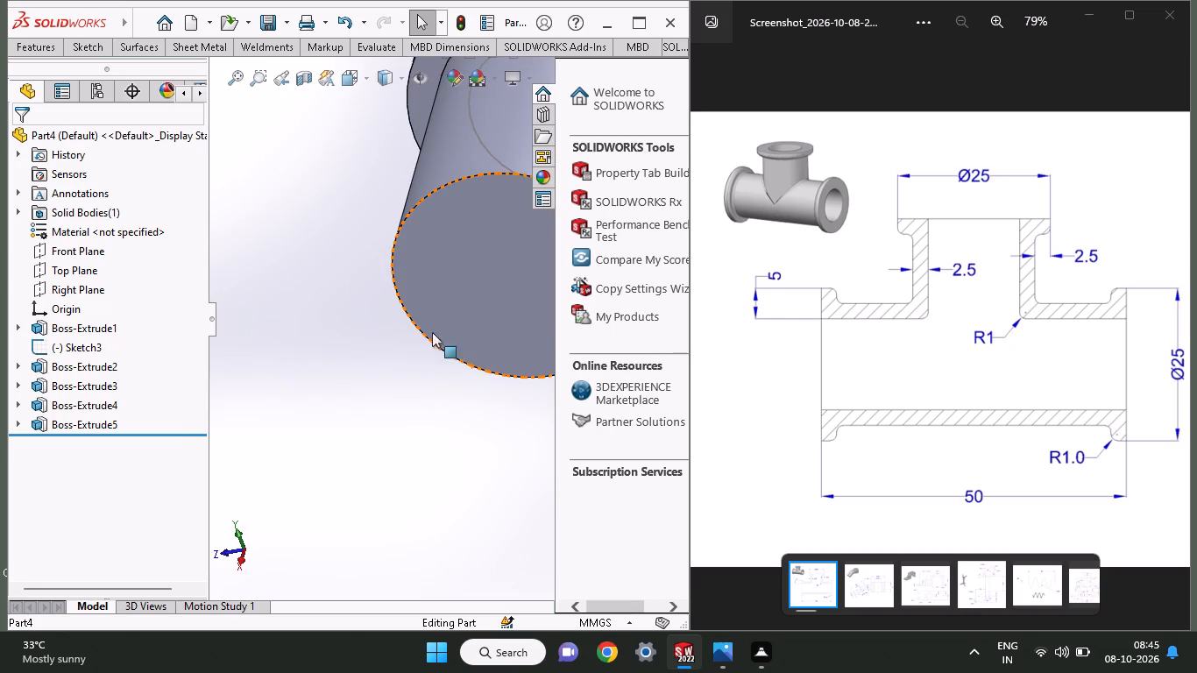
{"action": "left_click", "coordinate": [436, 261]}
{"action": "left_click", "coordinate": [513, 221]}
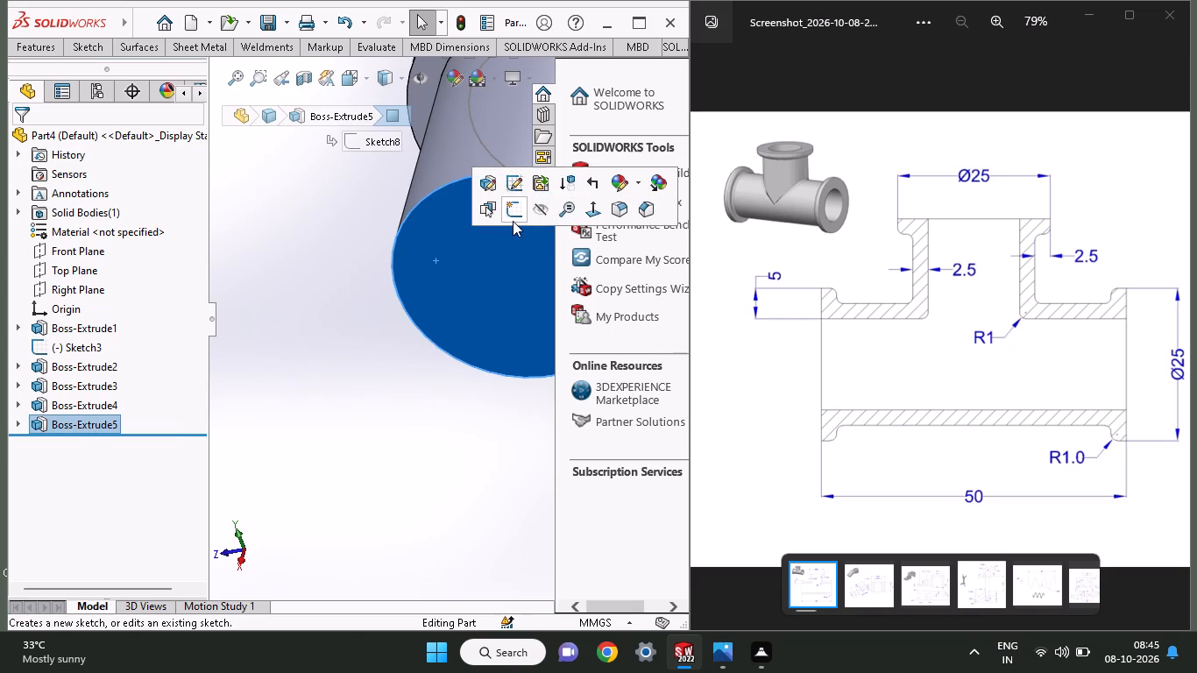
{"action": "left_click", "coordinate": [79, 53]}
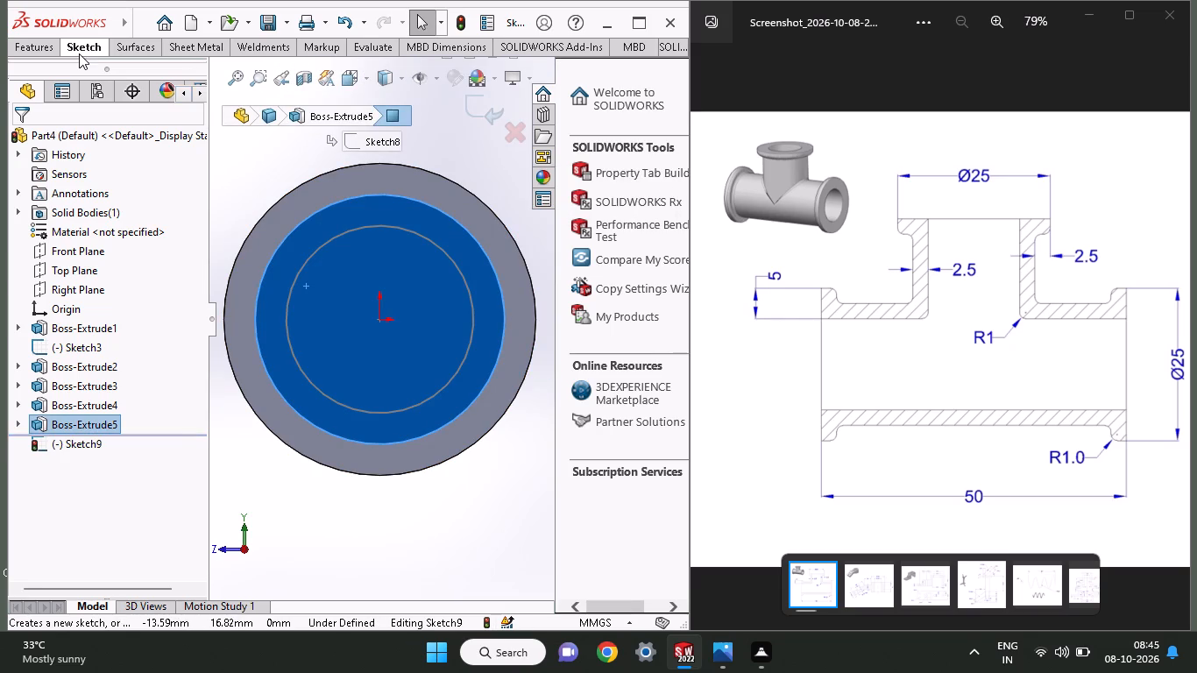
{"action": "left_click", "coordinate": [125, 114]}
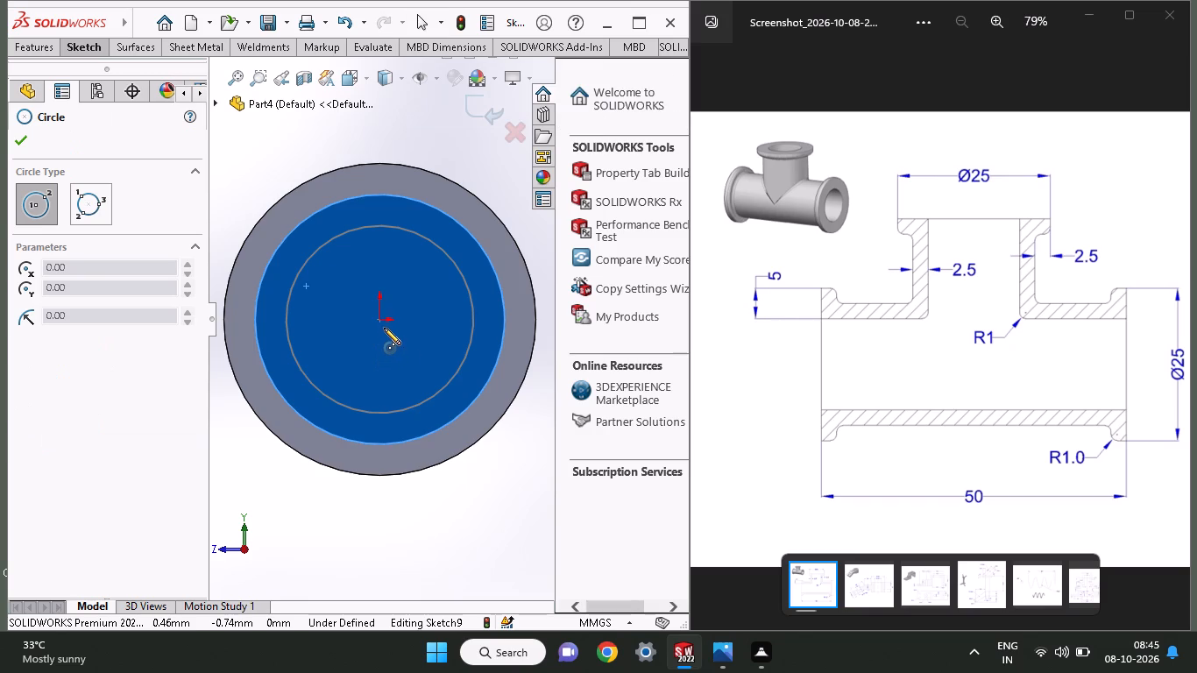
{"action": "left_click", "coordinate": [382, 319]}
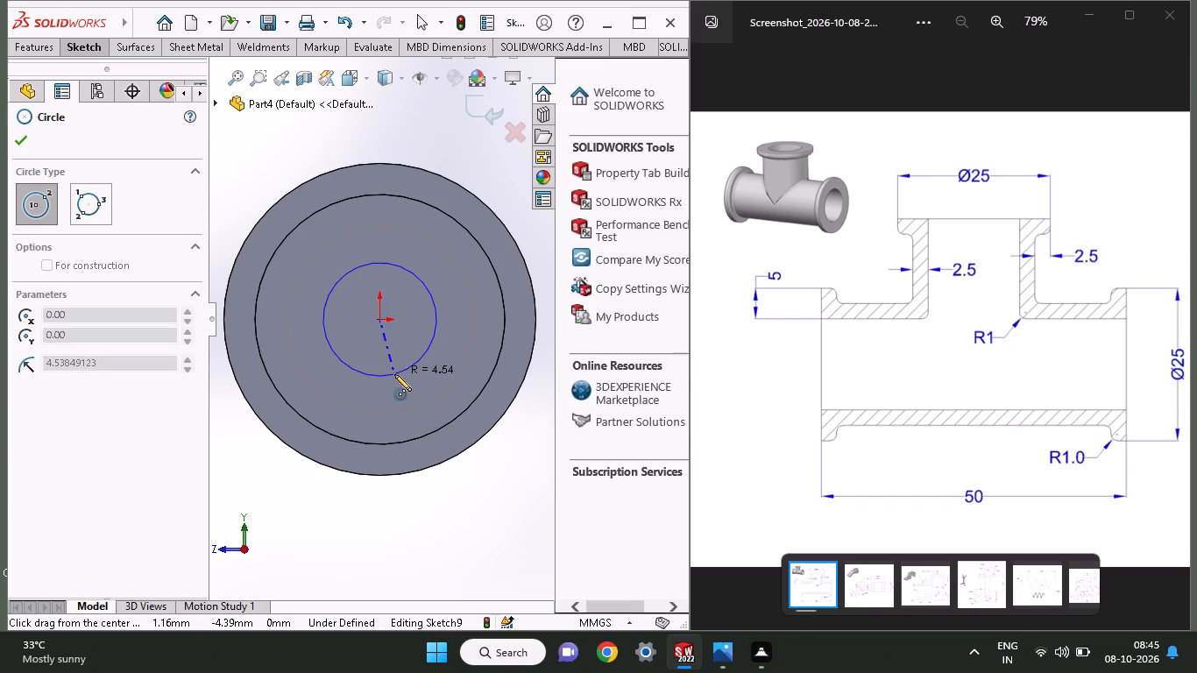
{"action": "left_click", "coordinate": [407, 443]}
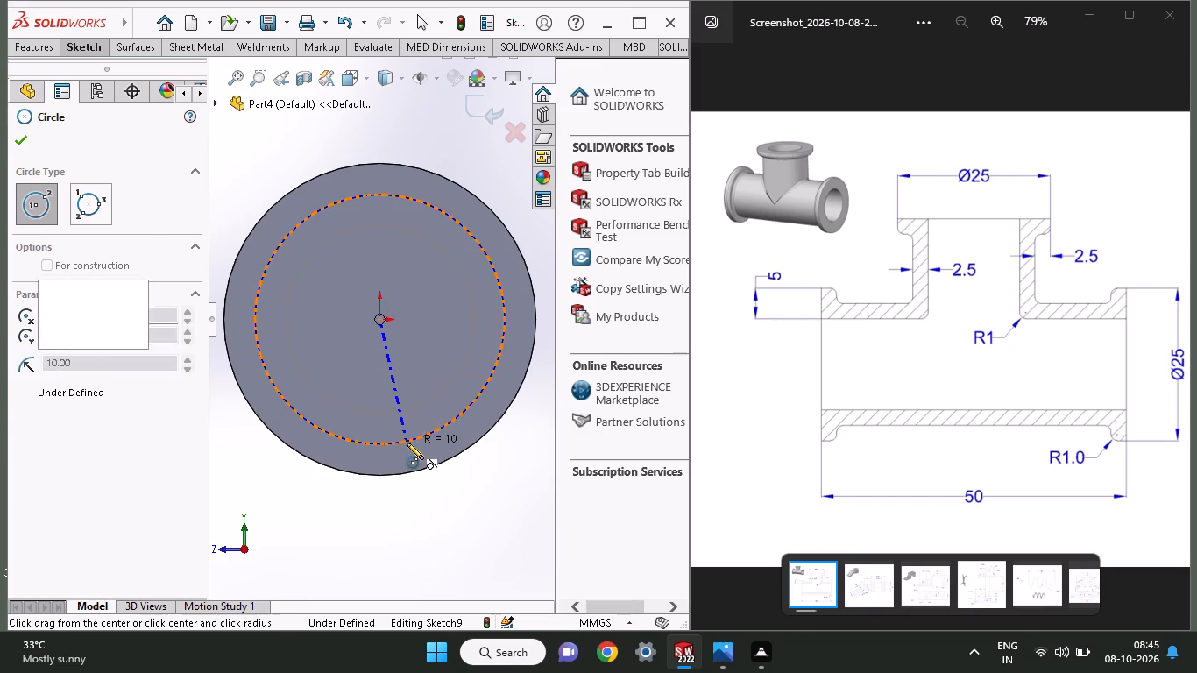
Add a diameter dimension to the new circle, placed just below it, without editing its value.
{"action": "left_click", "coordinate": [92, 52]}
{"action": "left_click", "coordinate": [94, 93]}
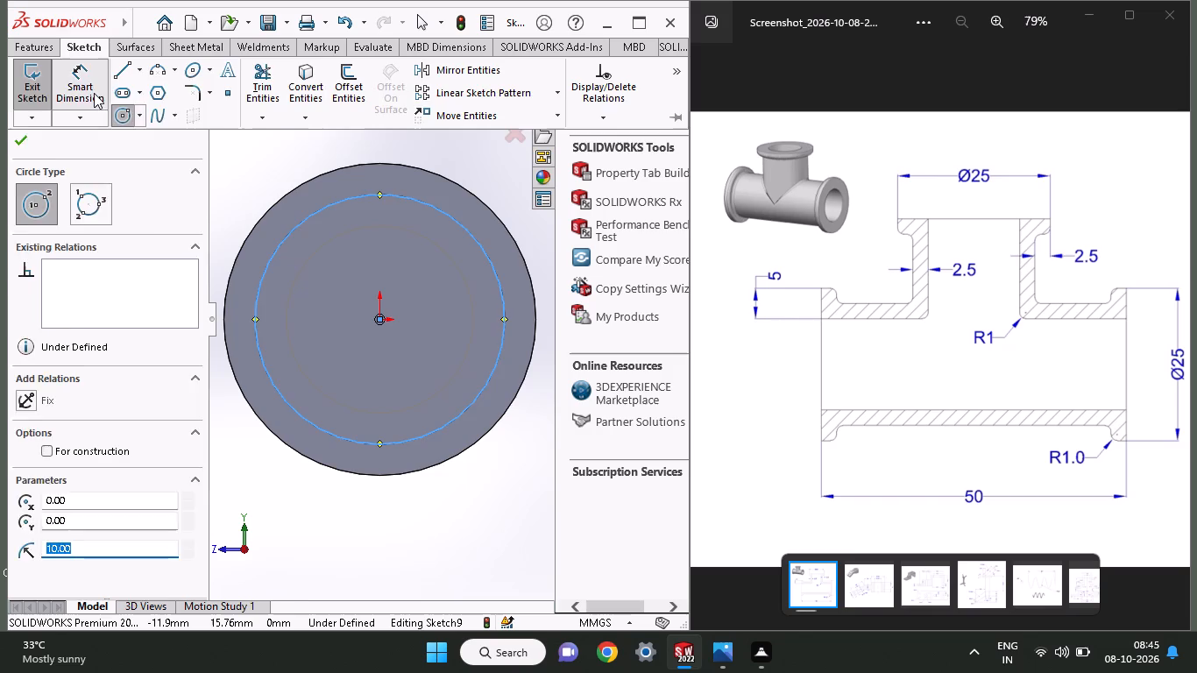
{"action": "left_click", "coordinate": [491, 385]}
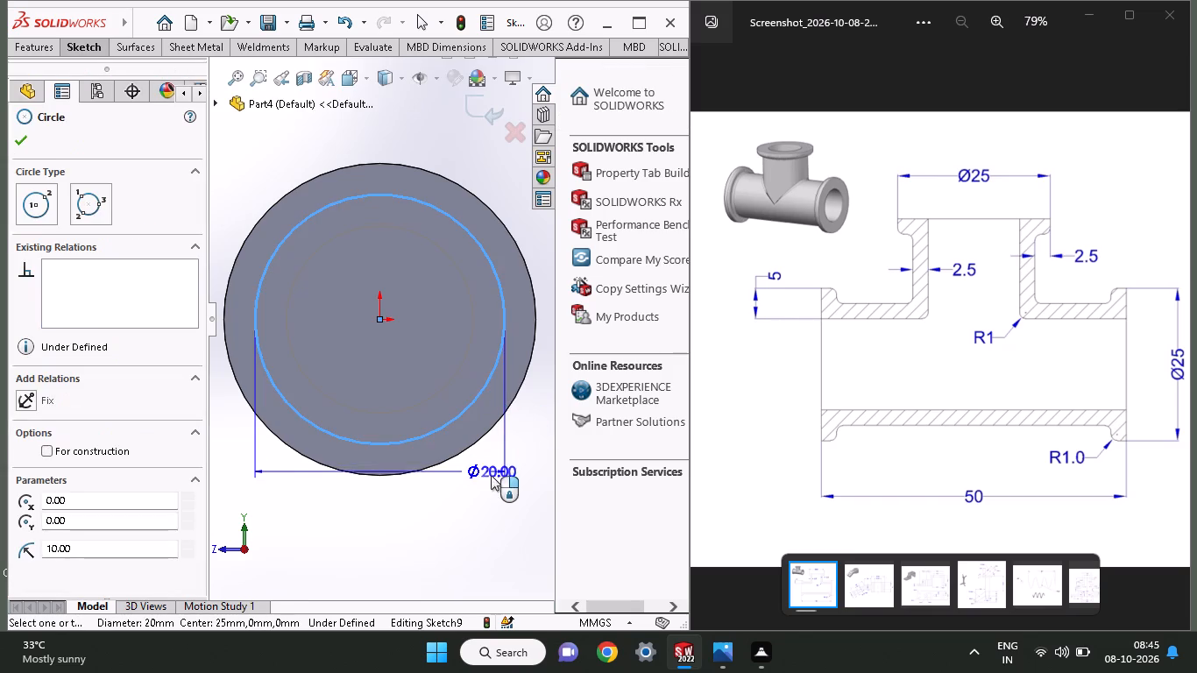
{"action": "left_click", "coordinate": [491, 476]}
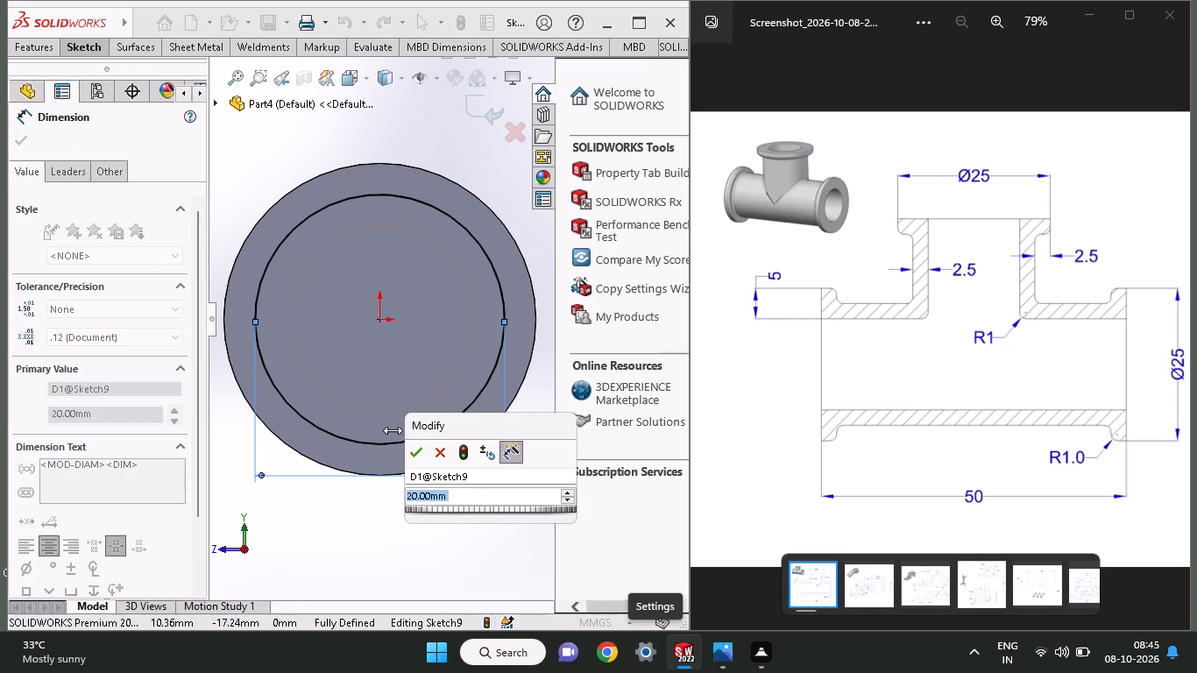
{"action": "left_click", "coordinate": [440, 457]}
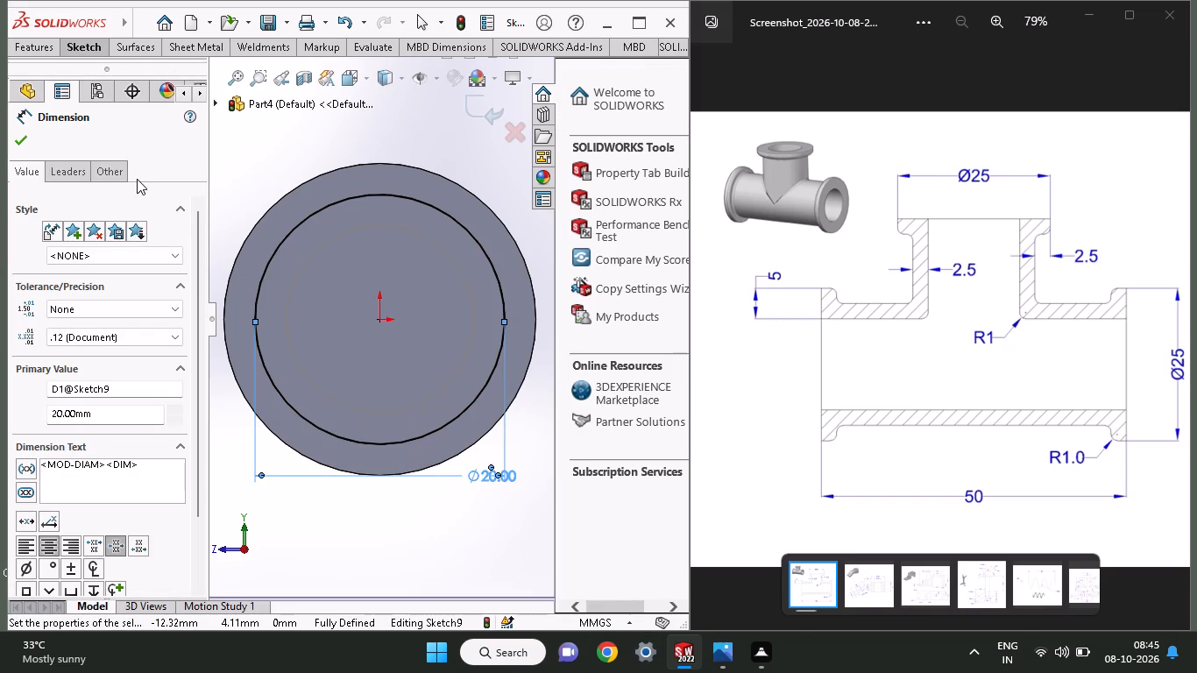
Extrude the dimensioned circle outward as a blind boss 5 mm deep, merged with the pipe body.
{"action": "left_click", "coordinate": [40, 46]}
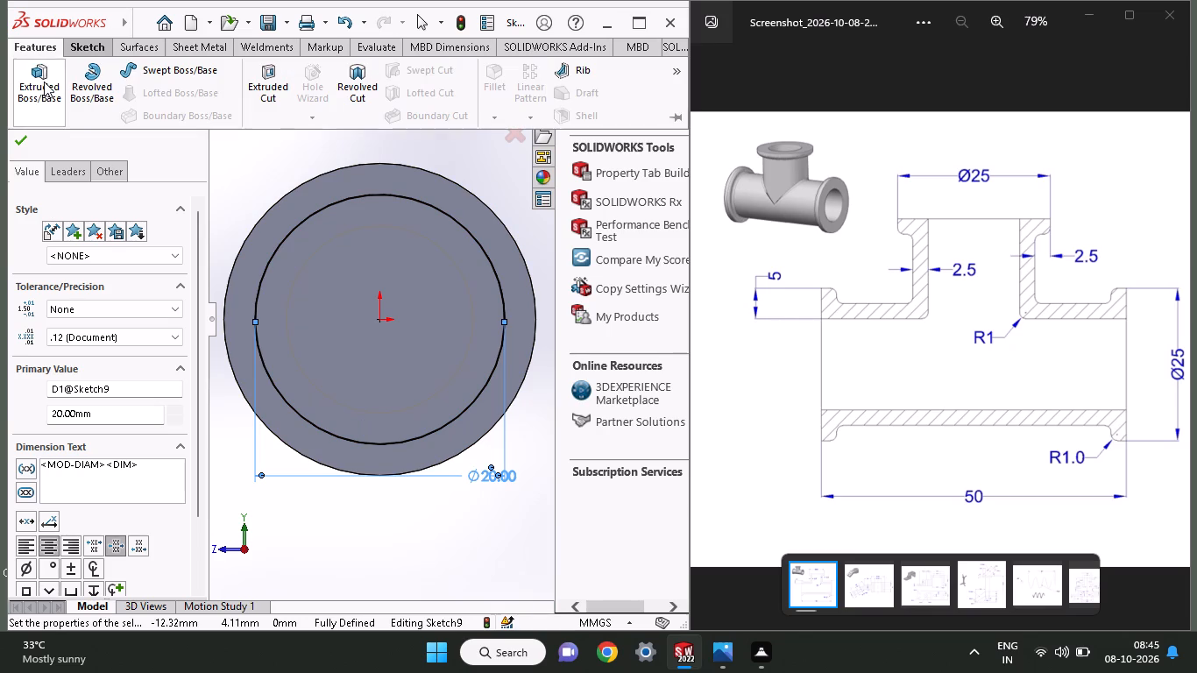
{"action": "left_click", "coordinate": [44, 81]}
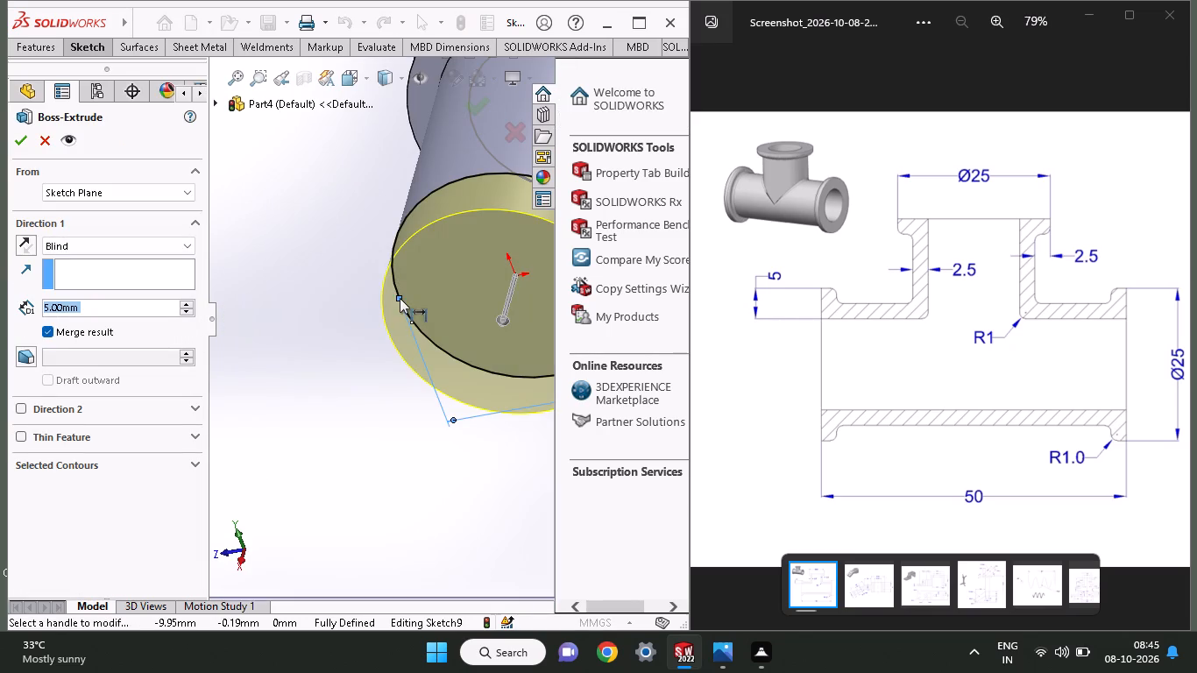
{"action": "left_click", "coordinate": [14, 141]}
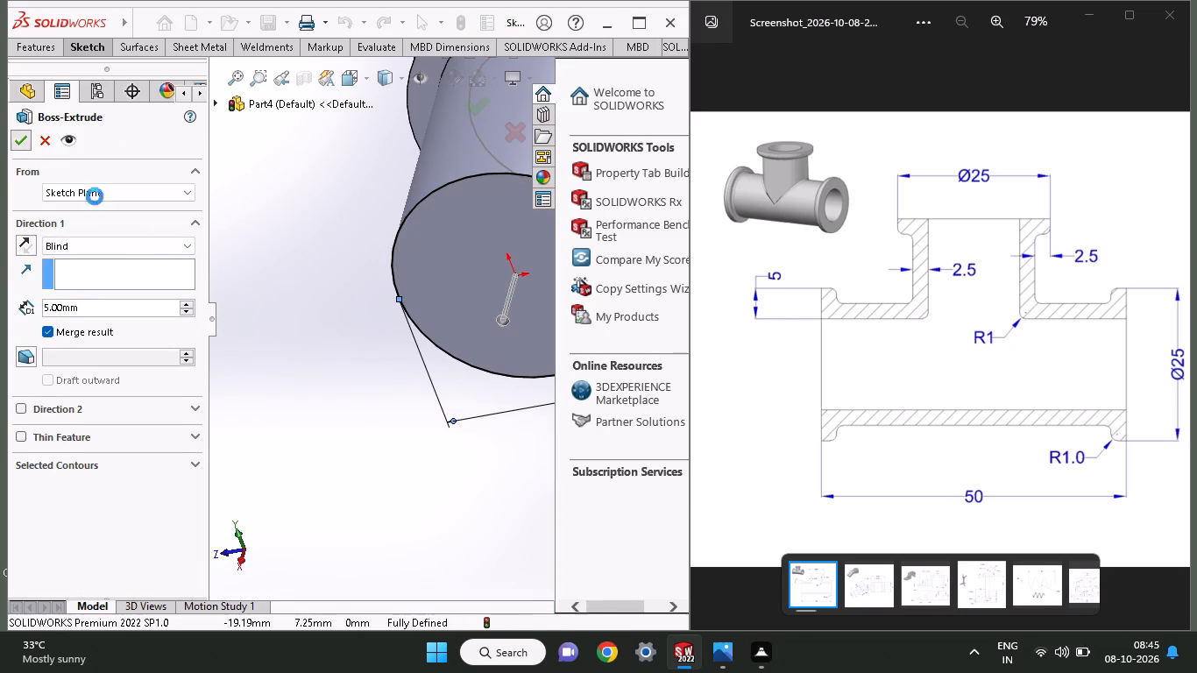
Start a sketch on the extended pipe's end face and draw an origin-centred circle of 10 mm radius meeting its outer edge.
{"action": "middle_click_drag", "start_coordinate": [359, 377], "coordinate": [421, 381]}
{"action": "left_click", "coordinate": [479, 329]}
{"action": "left_click", "coordinate": [549, 285]}
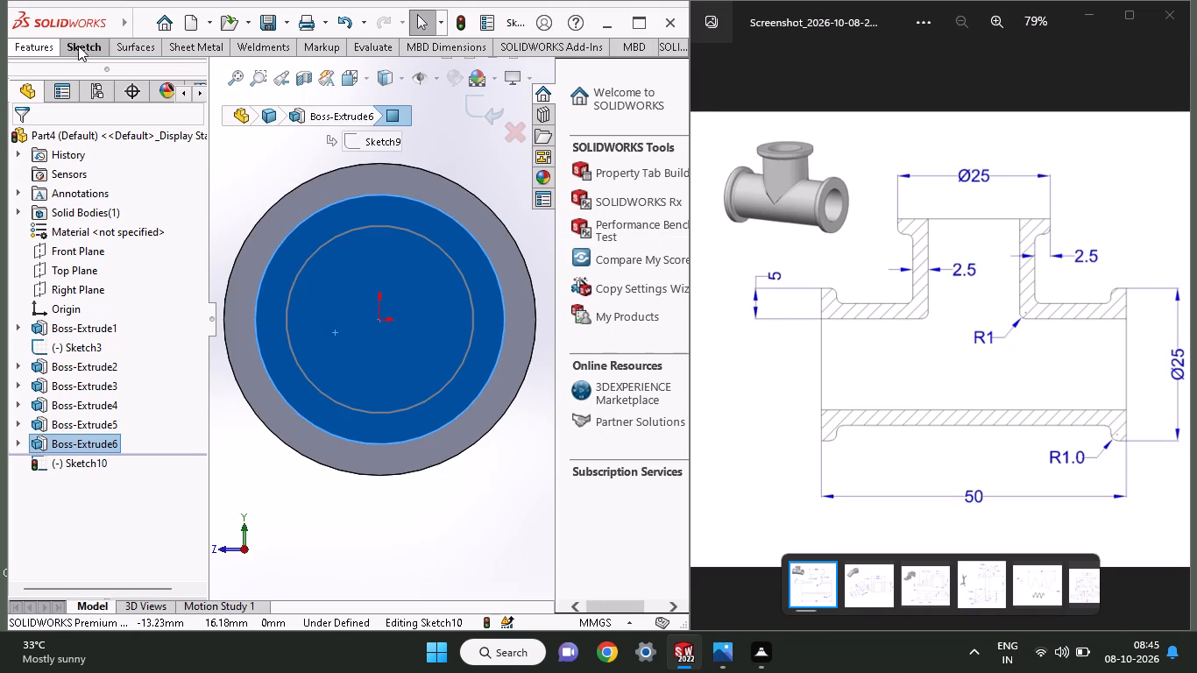
{"action": "left_click", "coordinate": [78, 46]}
{"action": "left_click", "coordinate": [121, 113]}
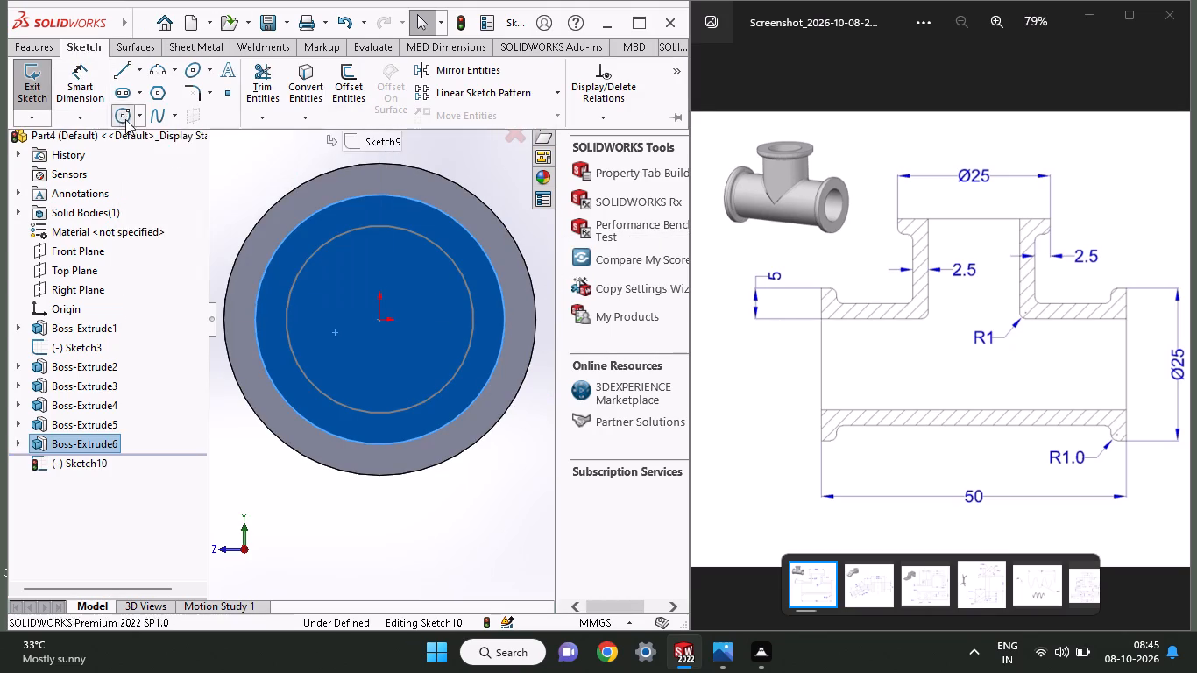
{"action": "left_click", "coordinate": [381, 319]}
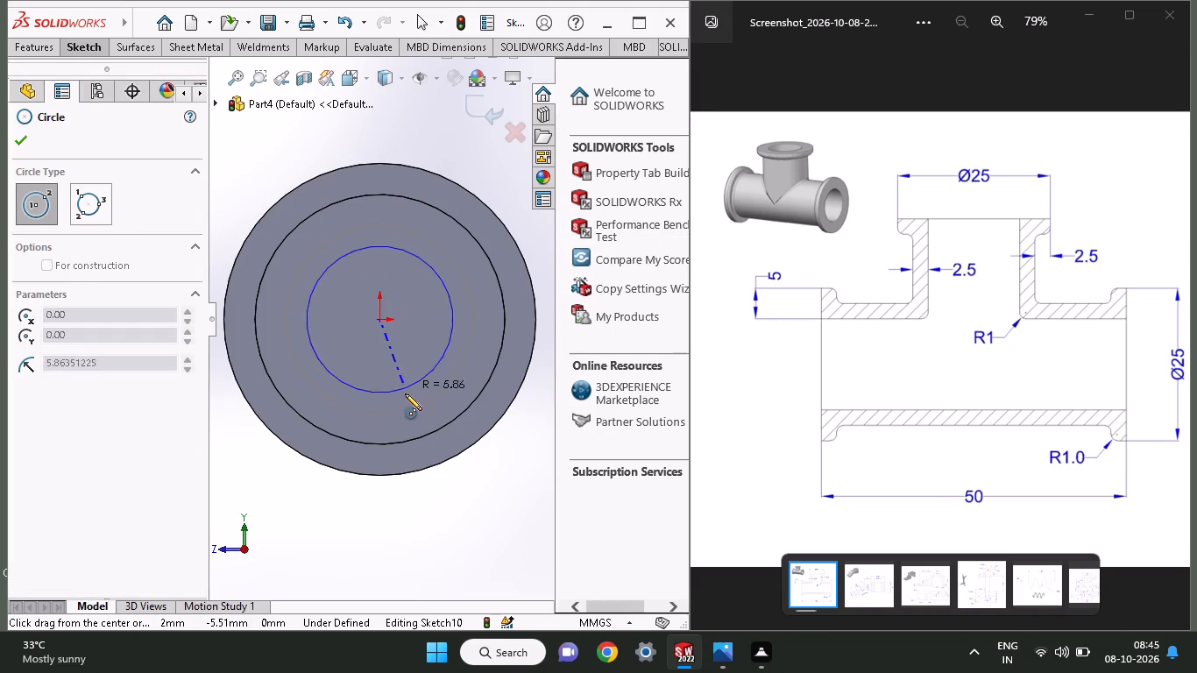
{"action": "left_click", "coordinate": [391, 442]}
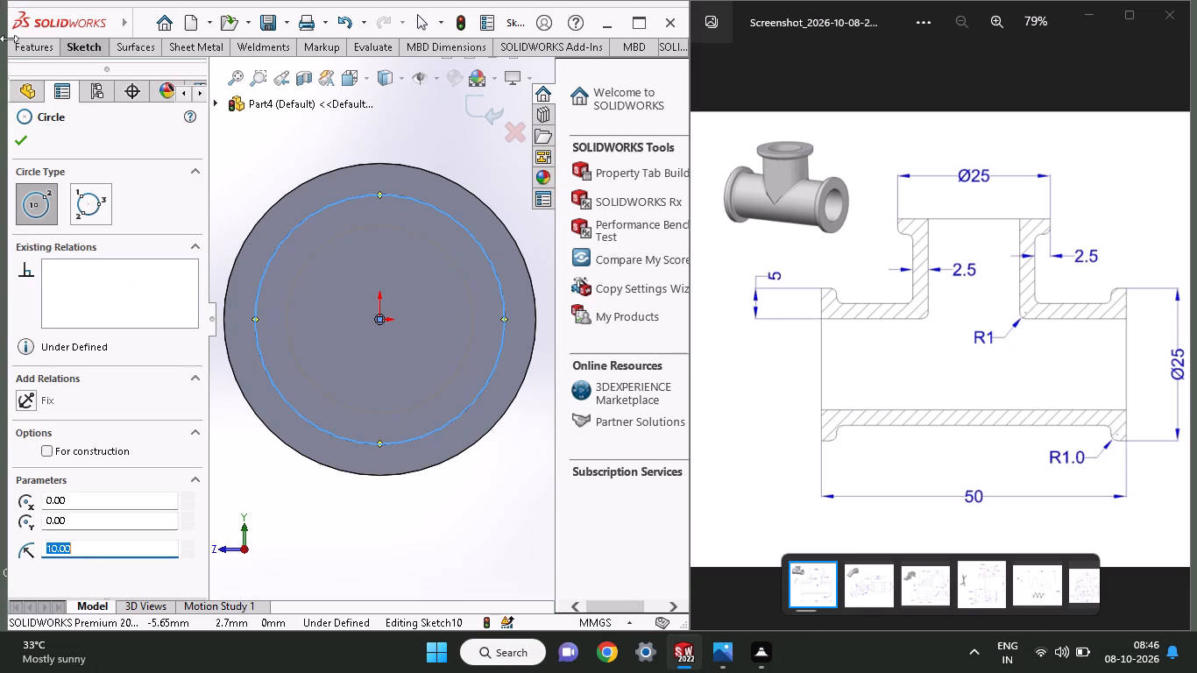
Extrude this circle outward as another blind boss 5 mm deep, merged with the body.
{"action": "left_click", "coordinate": [11, 46]}
{"action": "left_click", "coordinate": [46, 103]}
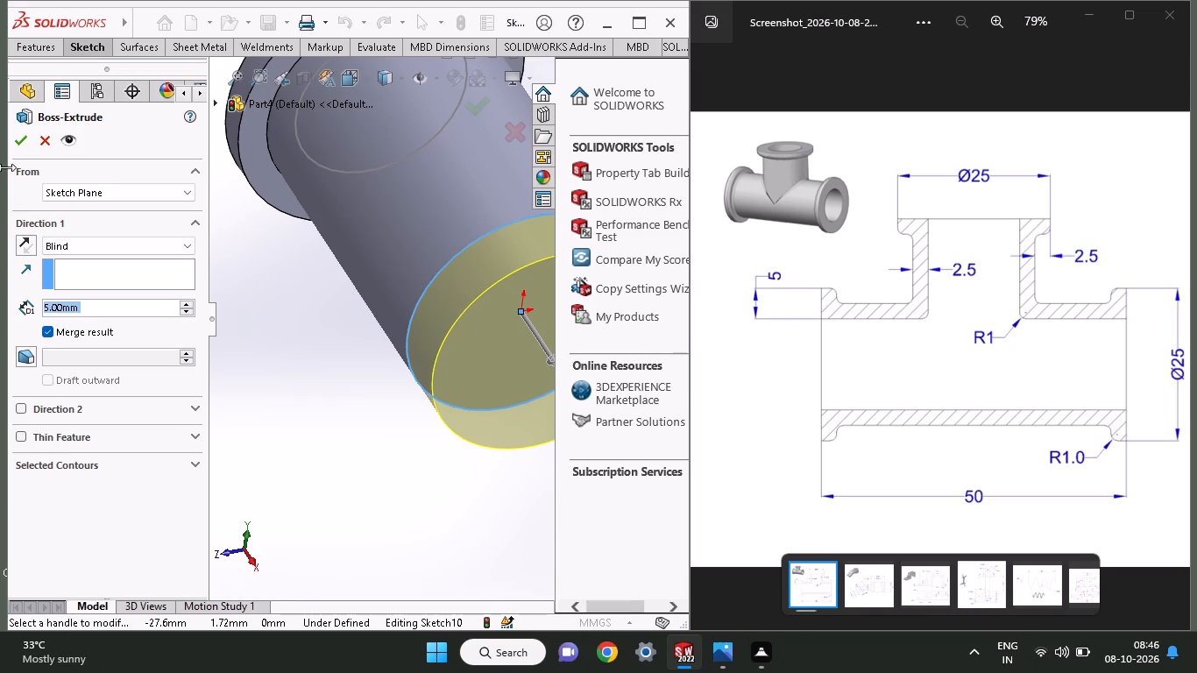
{"action": "left_click", "coordinate": [16, 143]}
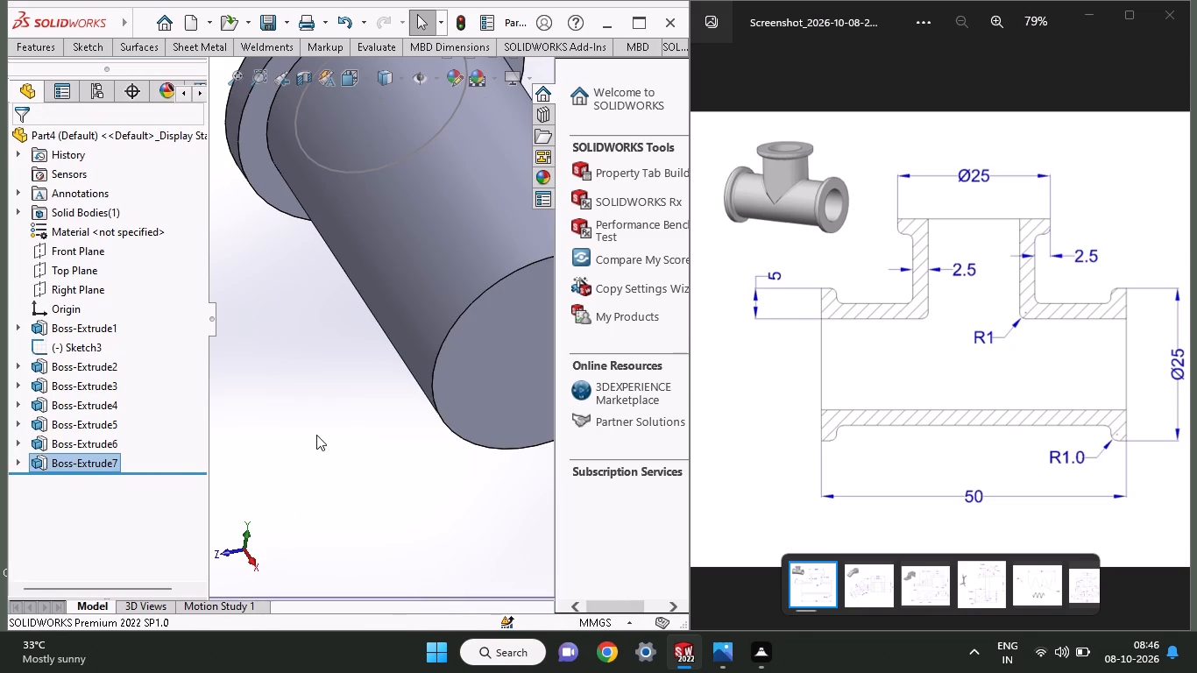
Start a sketch on the newly extended pipe's flat end face and begin a centre-defined circle.
{"action": "scroll", "coordinate": [316, 435], "scroll_direction": "down", "scroll_amount": 4}
{"action": "scroll", "coordinate": [316, 435], "scroll_direction": "up", "scroll_amount": 4}
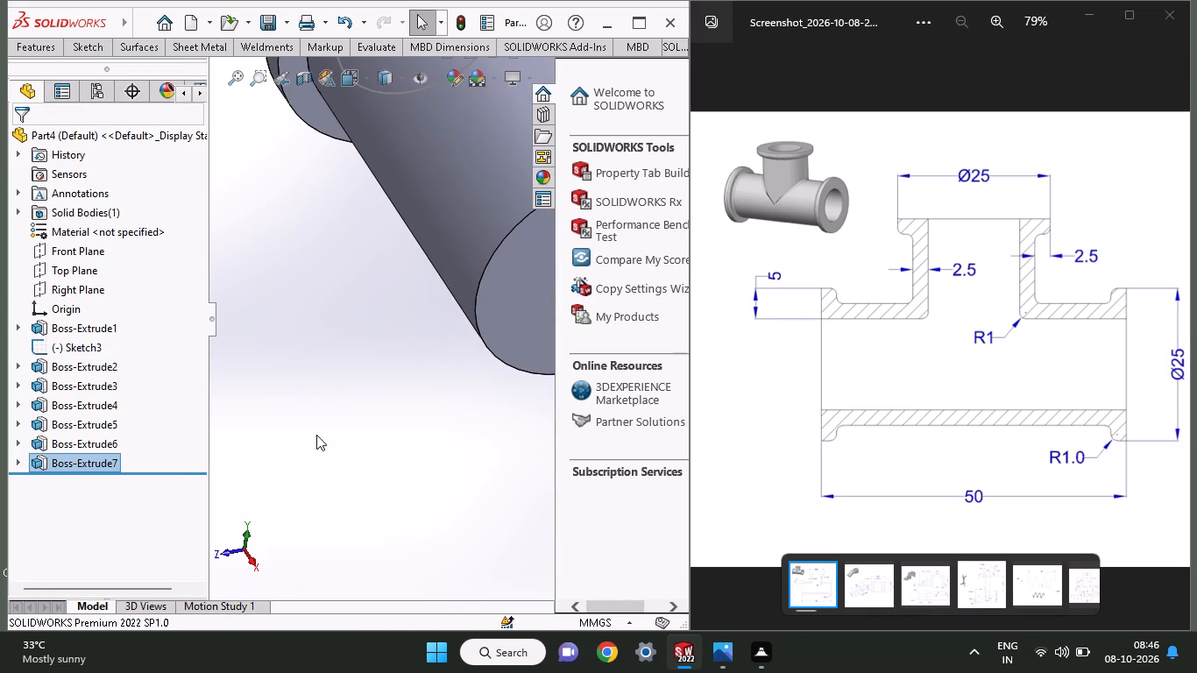
{"action": "middle_click_drag", "start_coordinate": [429, 359], "coordinate": [516, 307]}
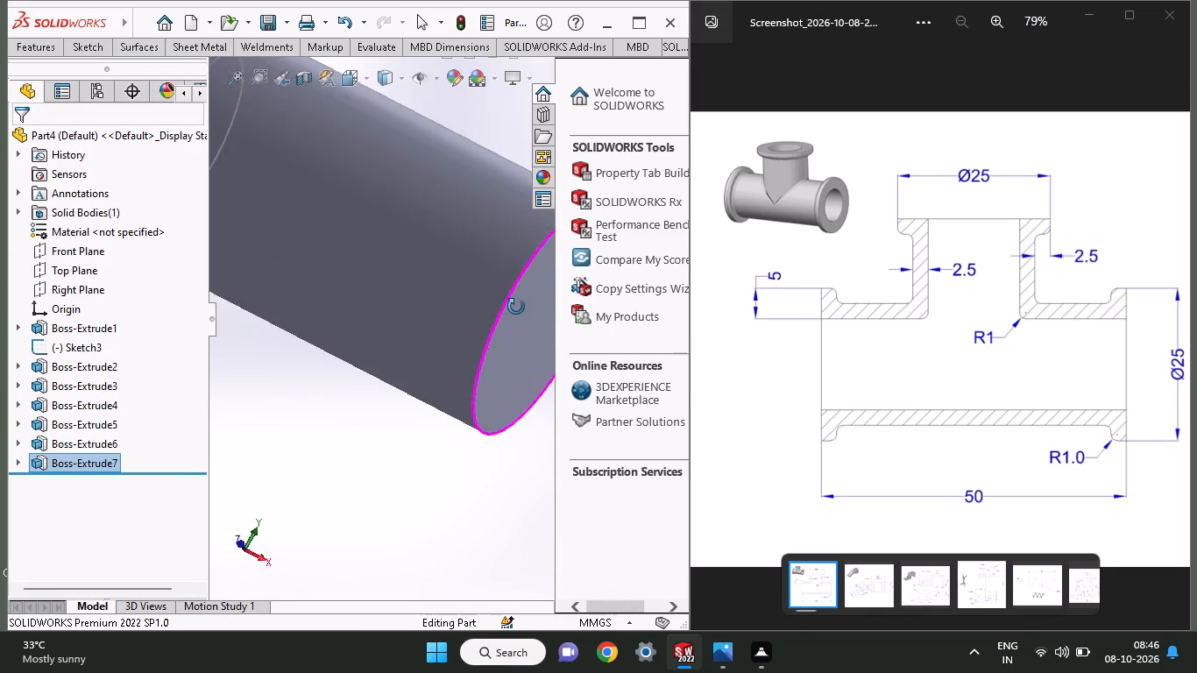
{"action": "middle_click_drag", "start_coordinate": [516, 307], "coordinate": [506, 280]}
{"action": "middle_click_drag", "start_coordinate": [506, 356], "coordinate": [439, 352]}
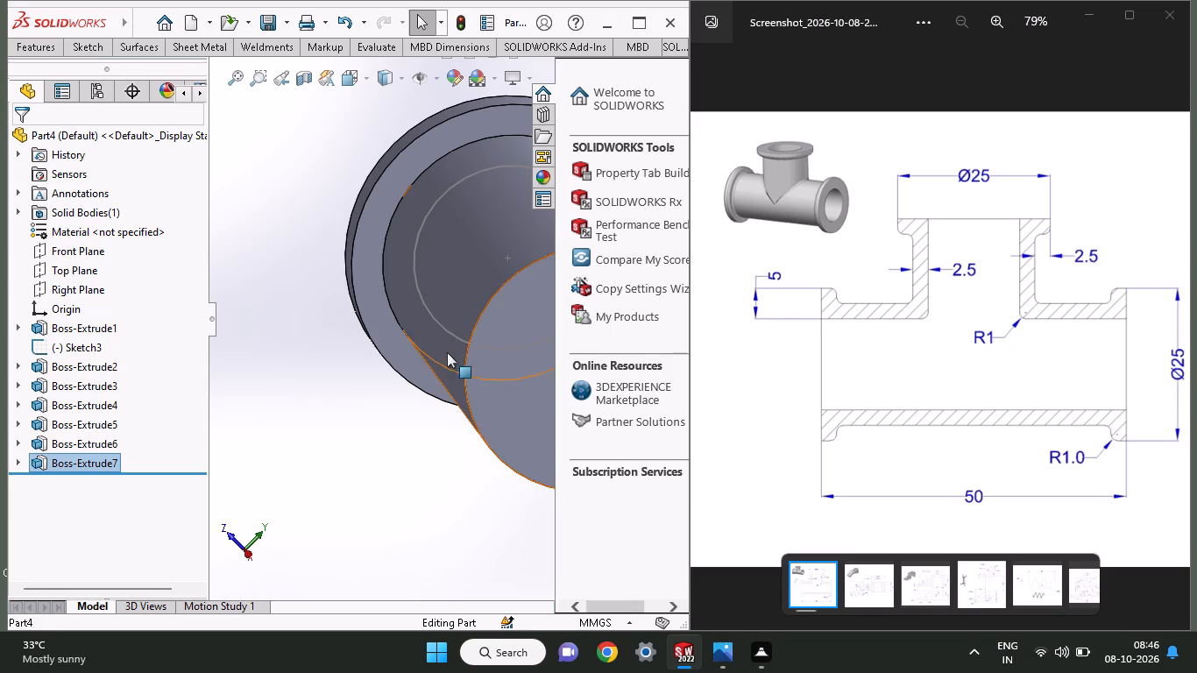
{"action": "left_click", "coordinate": [504, 407]}
{"action": "left_click", "coordinate": [584, 364]}
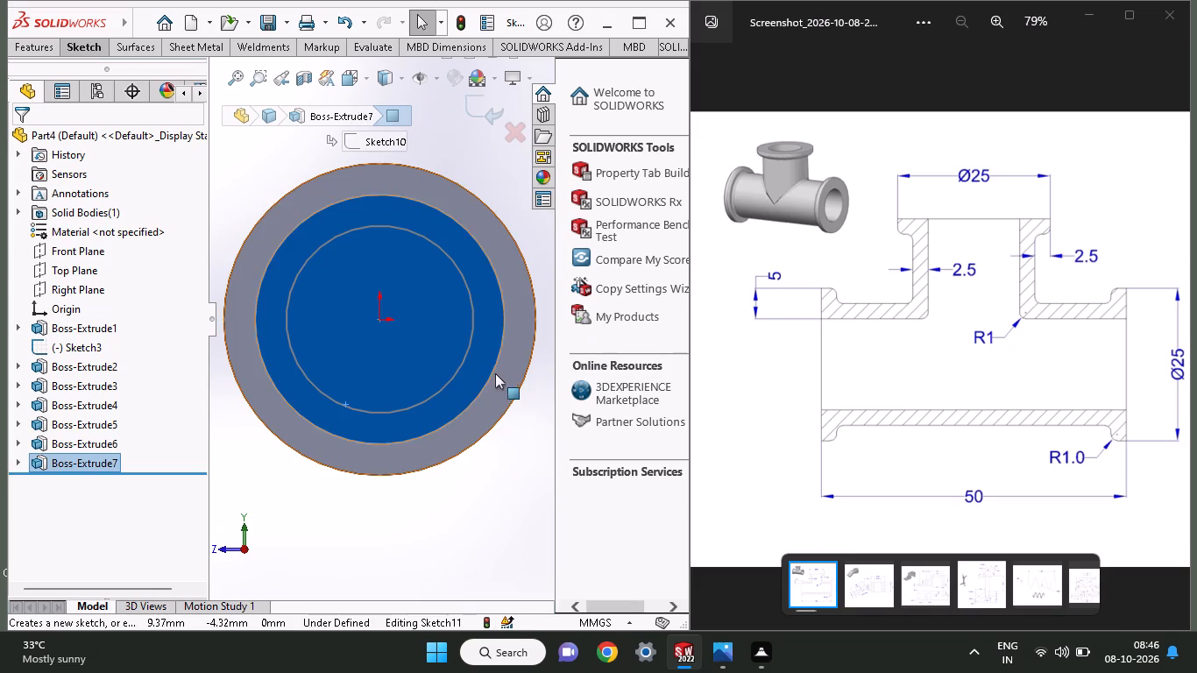
{"action": "left_click", "coordinate": [92, 38]}
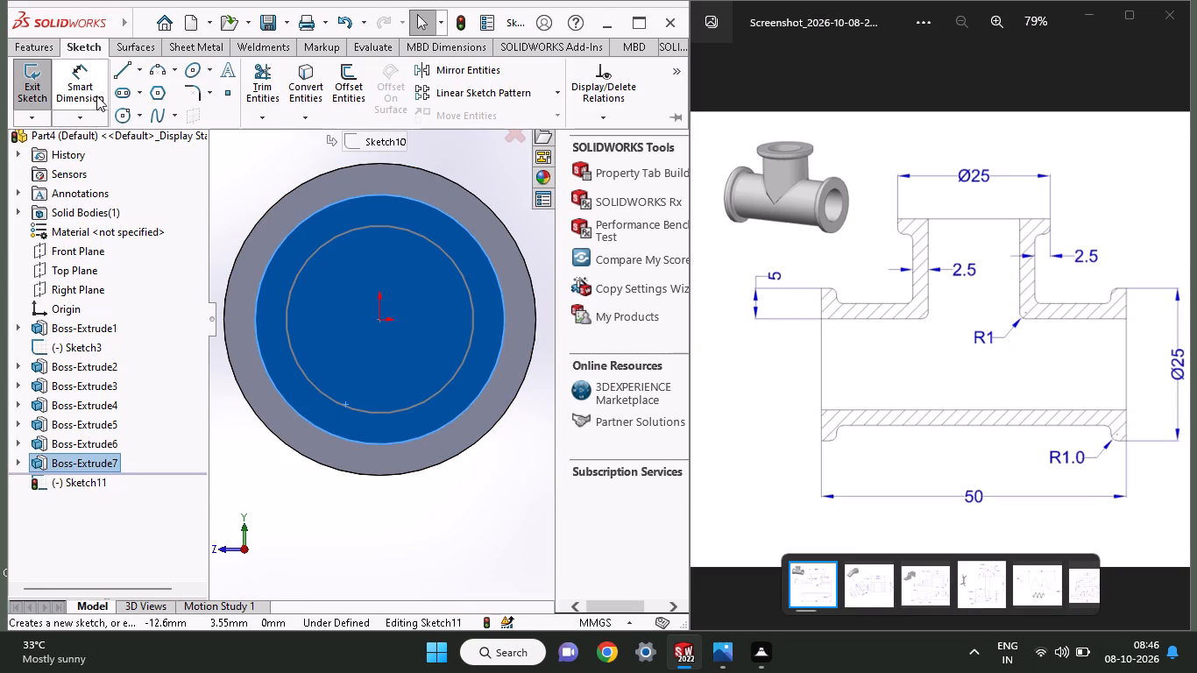
{"action": "left_click", "coordinate": [126, 115]}
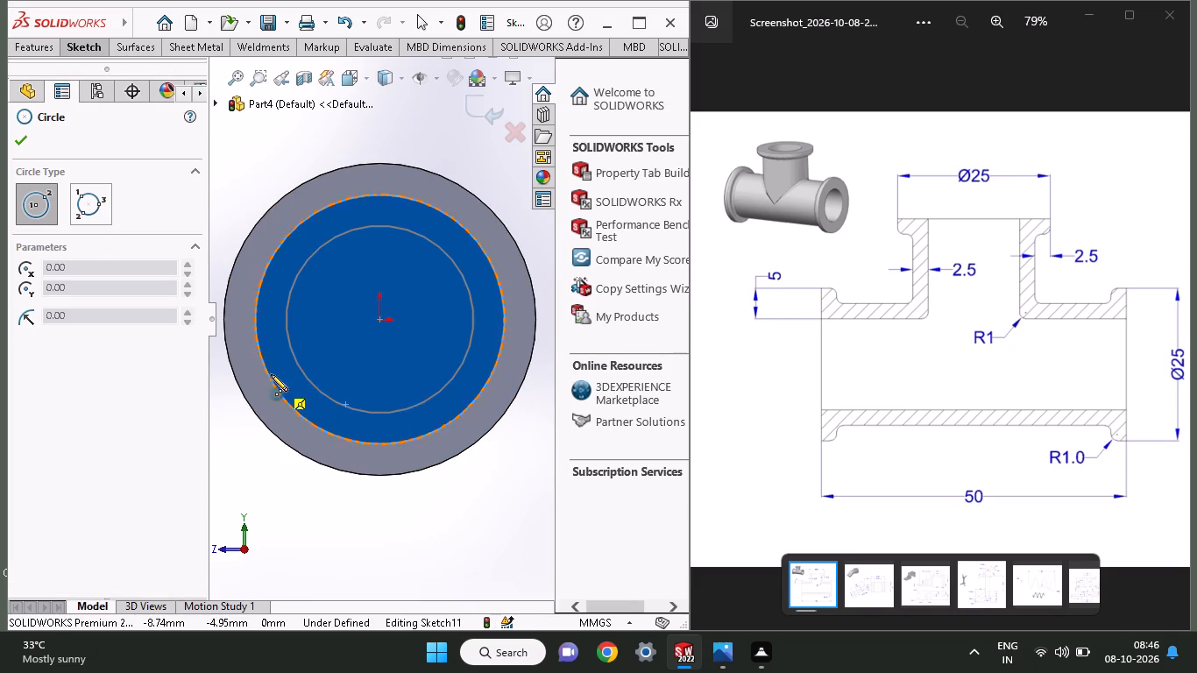
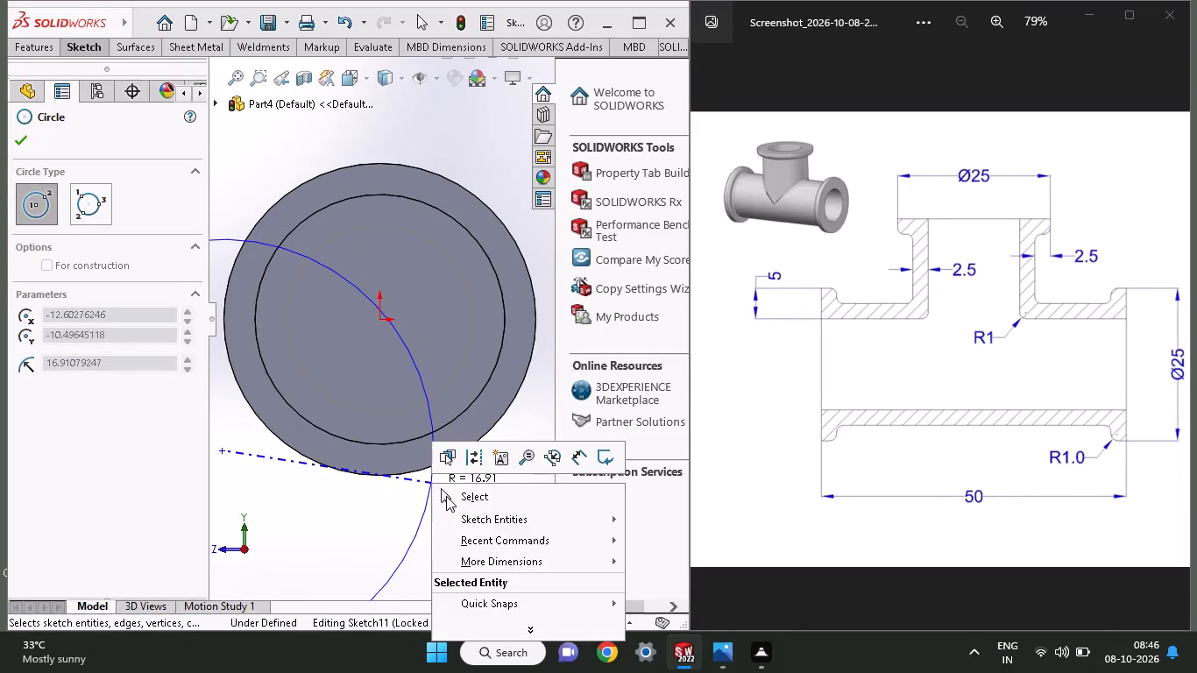
Discard the misplaced circle and draw an origin-centred circle of 10 mm radius meeting the pipe's outer edge on the end face.
{"action": "left_click", "coordinate": [456, 498]}
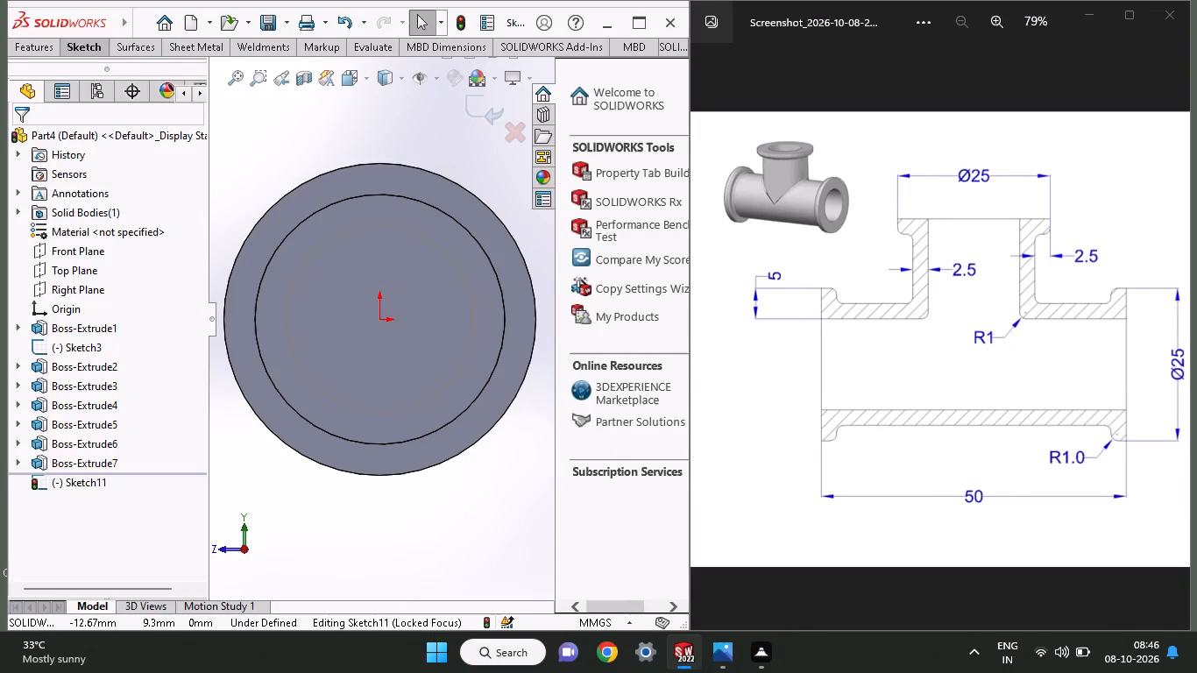
{"action": "left_click", "coordinate": [85, 42]}
{"action": "left_click", "coordinate": [113, 110]}
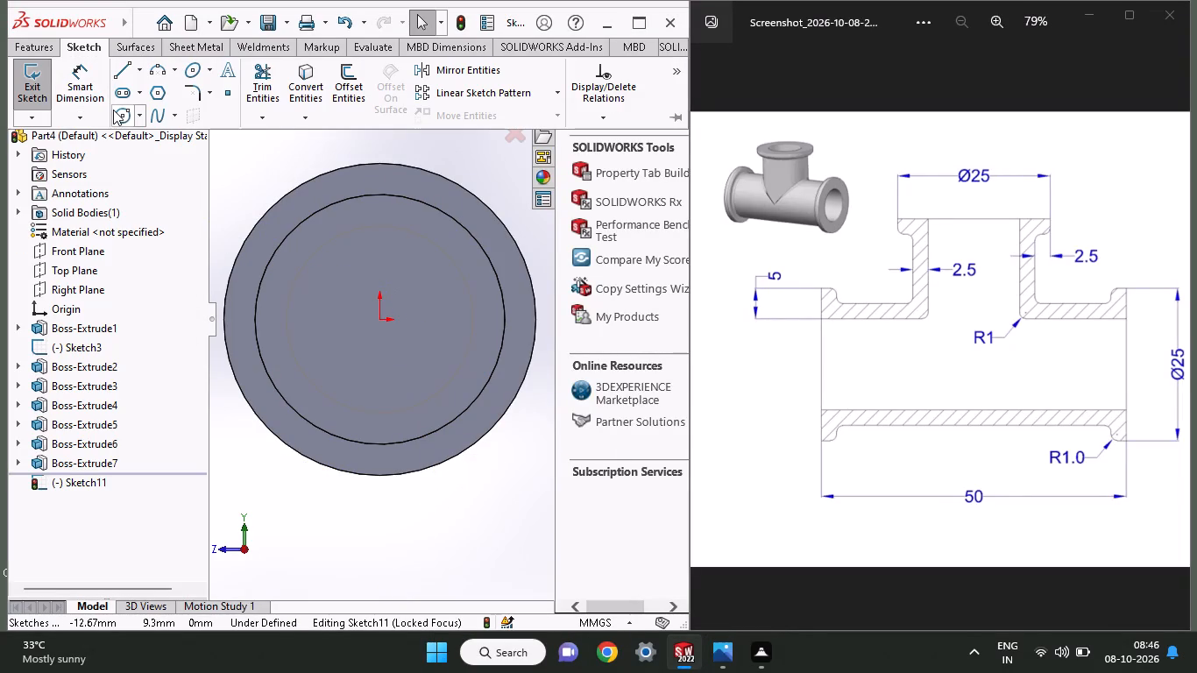
{"action": "left_click", "coordinate": [381, 321]}
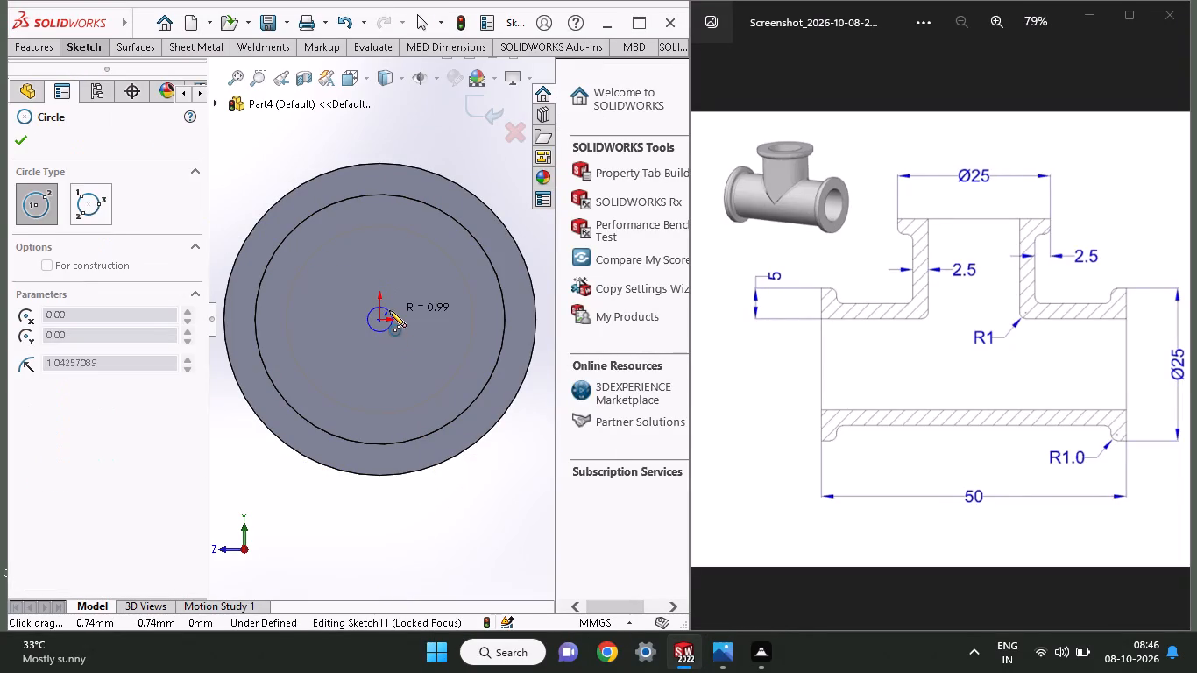
{"action": "left_click", "coordinate": [449, 210]}
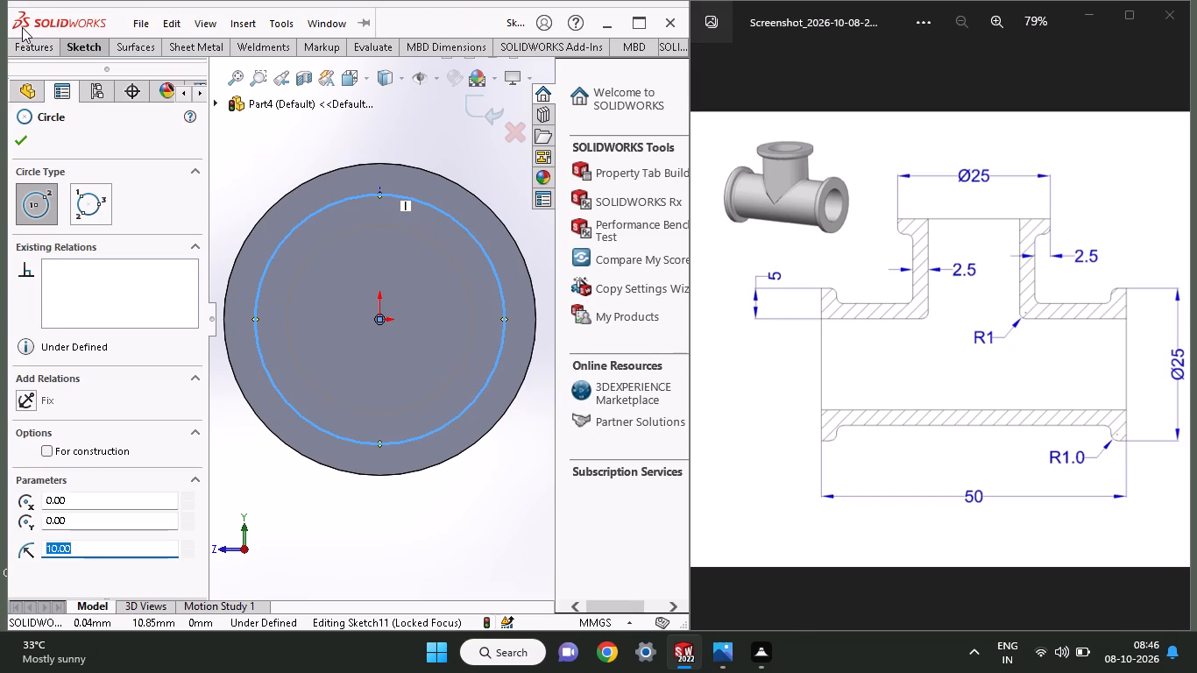
Extrude this circle outward as a blind boss 5 mm deep, merged with the pipe body.
{"action": "left_click", "coordinate": [30, 53]}
{"action": "left_click", "coordinate": [32, 93]}
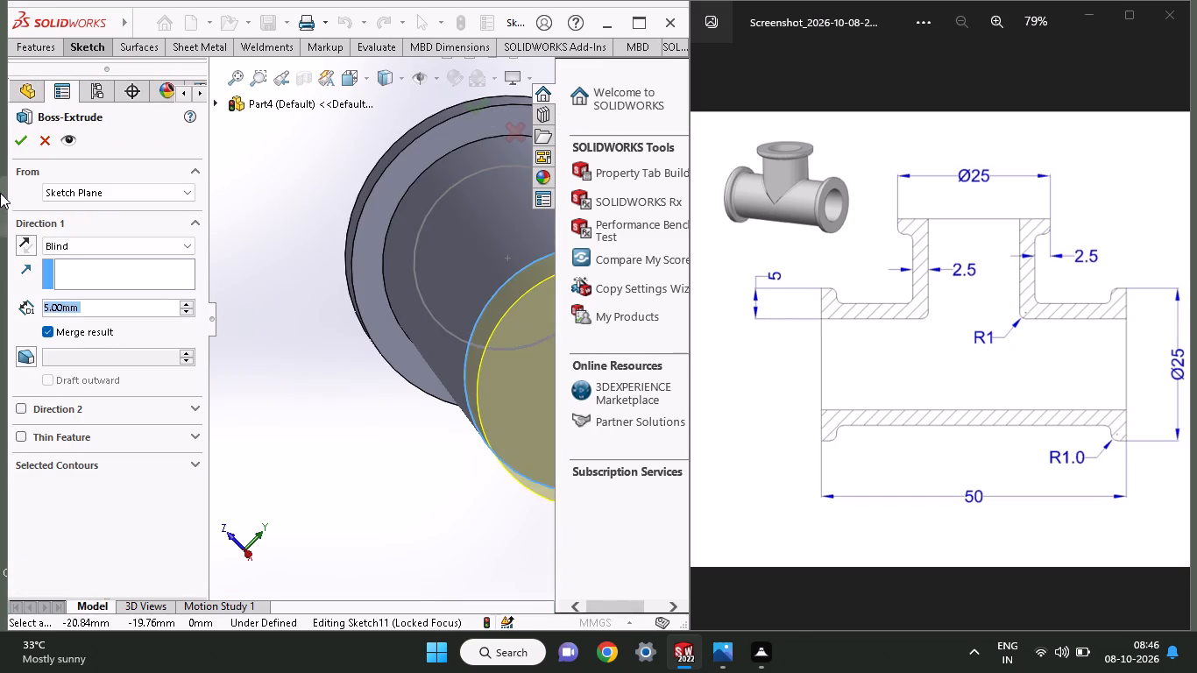
{"action": "left_click", "coordinate": [27, 138]}
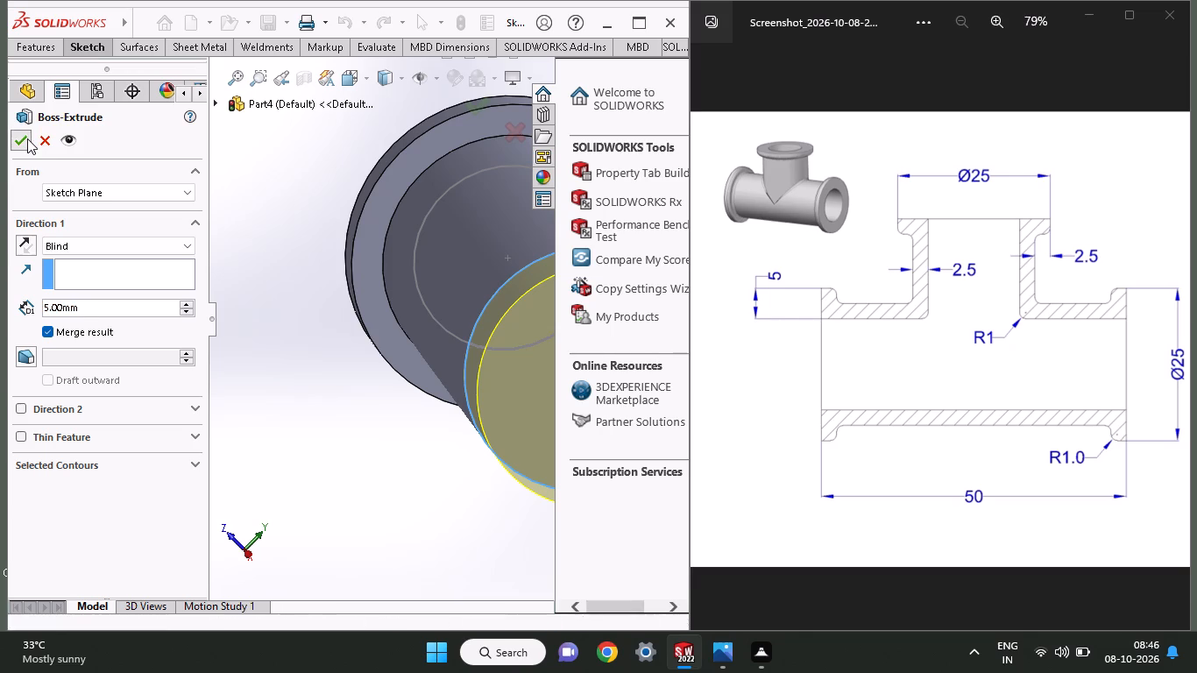
Check the overall length from the flange's outer face to the pipe's free end using a temporary Front Plane sketch line, without keeping it.
{"action": "scroll", "coordinate": [533, 471], "scroll_direction": "down", "scroll_amount": 5}
{"action": "scroll", "coordinate": [475, 471], "scroll_direction": "up", "scroll_amount": 1}
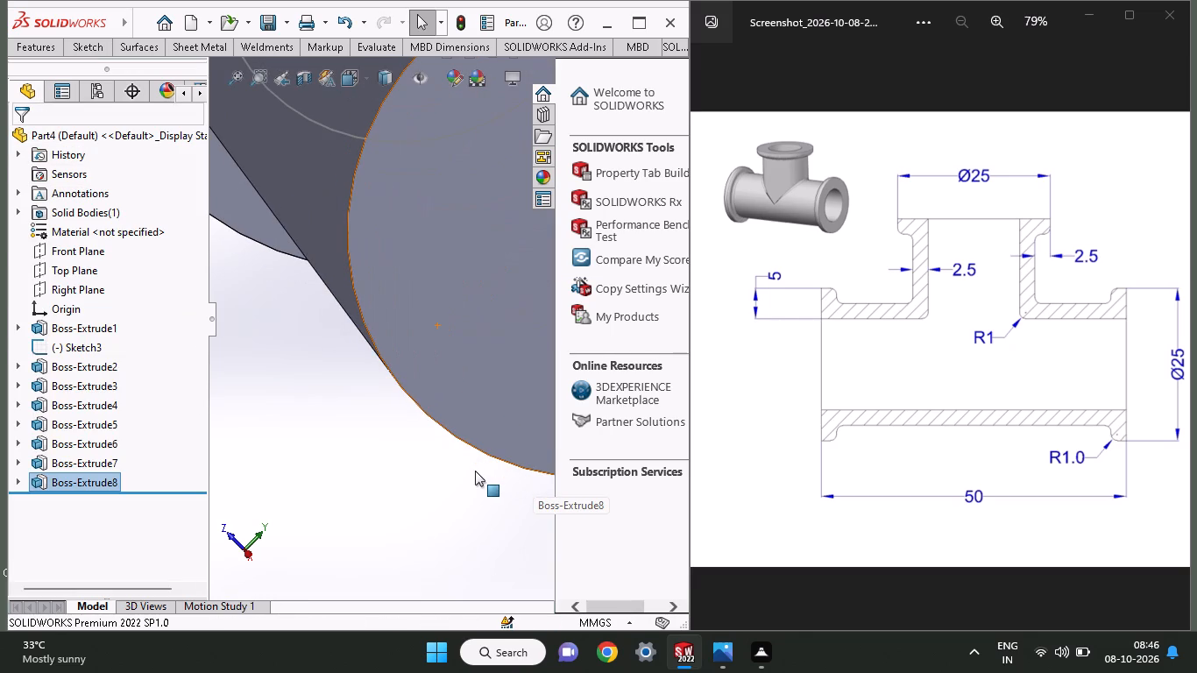
{"action": "scroll", "coordinate": [475, 471], "scroll_direction": "up", "scroll_amount": 4, "text": "ctrl"}
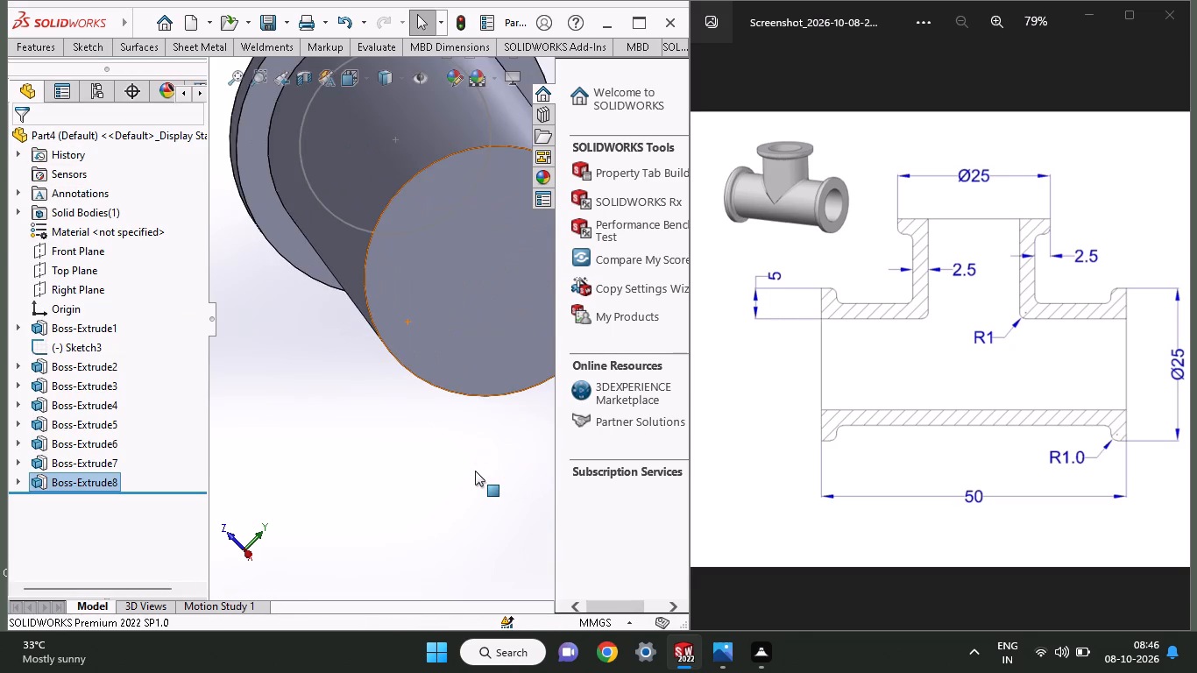
{"action": "scroll", "coordinate": [475, 471], "scroll_direction": "up", "scroll_amount": 4, "text": "ctrl"}
{"action": "middle_click_drag", "start_coordinate": [399, 401], "coordinate": [445, 368]}
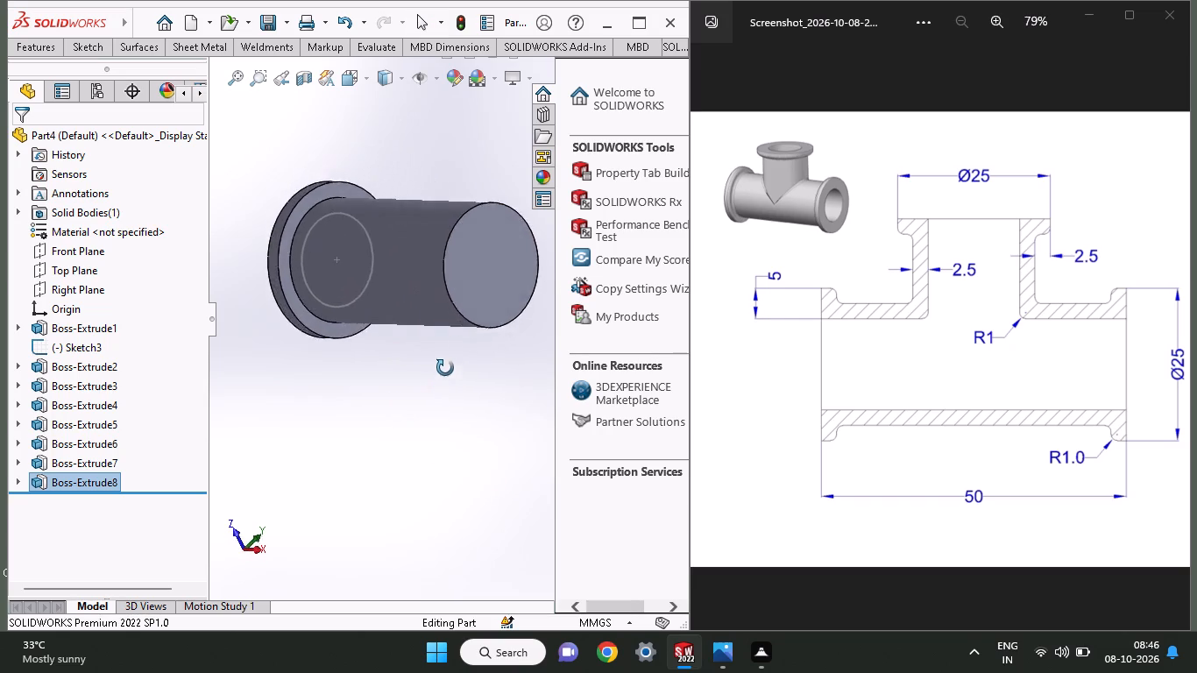
{"action": "middle_click_drag", "start_coordinate": [445, 368], "coordinate": [419, 408]}
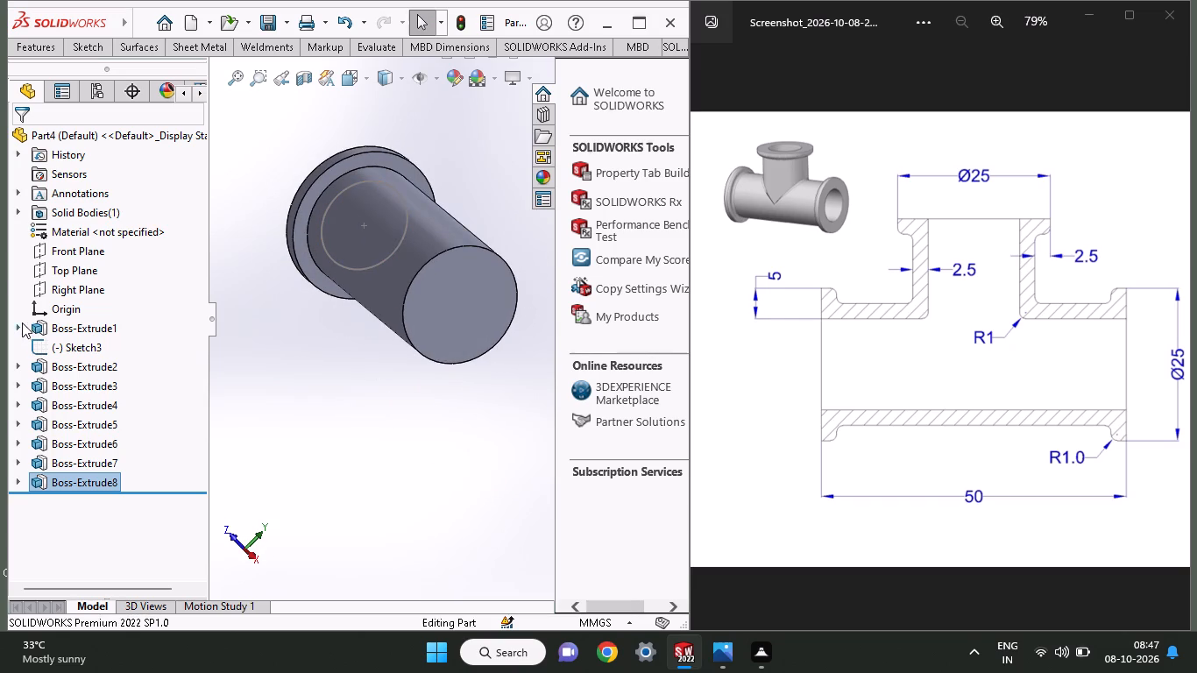
{"action": "left_click", "coordinate": [68, 253]}
{"action": "left_click", "coordinate": [77, 237]}
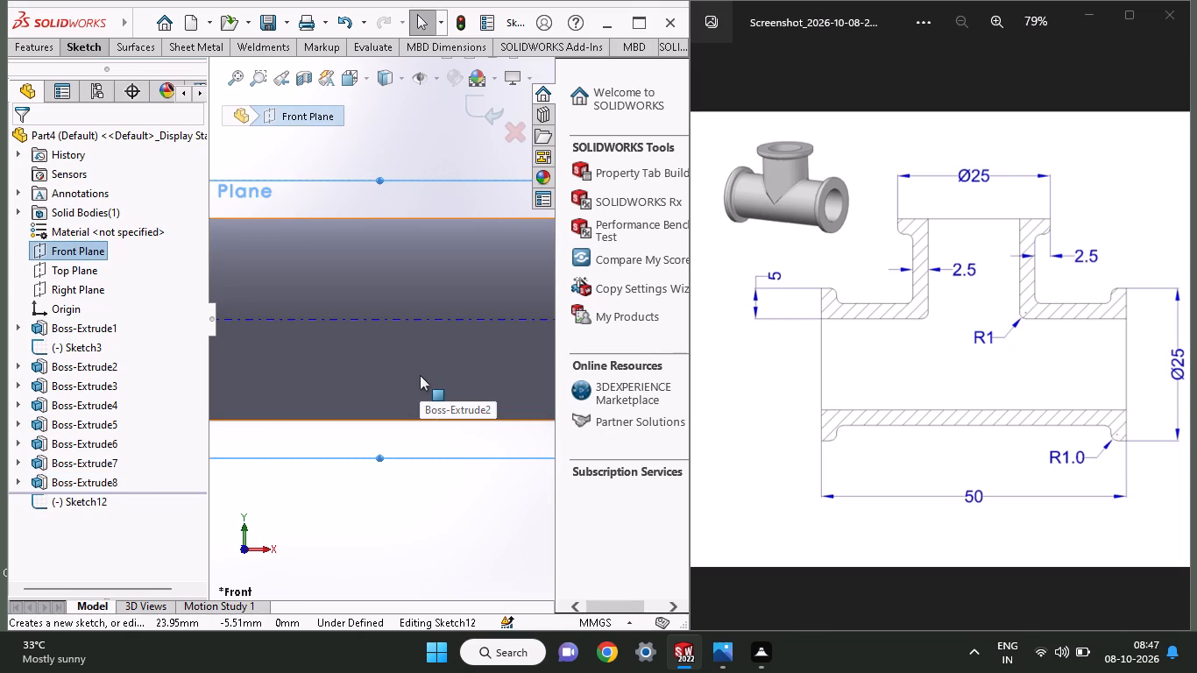
{"action": "scroll", "coordinate": [420, 375], "scroll_direction": "left", "scroll_amount": 1}
{"action": "scroll", "coordinate": [420, 375], "scroll_direction": "right", "scroll_amount": 1}
{"action": "scroll", "coordinate": [420, 375], "scroll_direction": "left", "scroll_amount": 1}
{"action": "scroll", "coordinate": [420, 375], "scroll_direction": "right", "scroll_amount": 1}
{"action": "scroll", "coordinate": [420, 375], "scroll_direction": "up", "scroll_amount": 5, "text": "ctrl"}
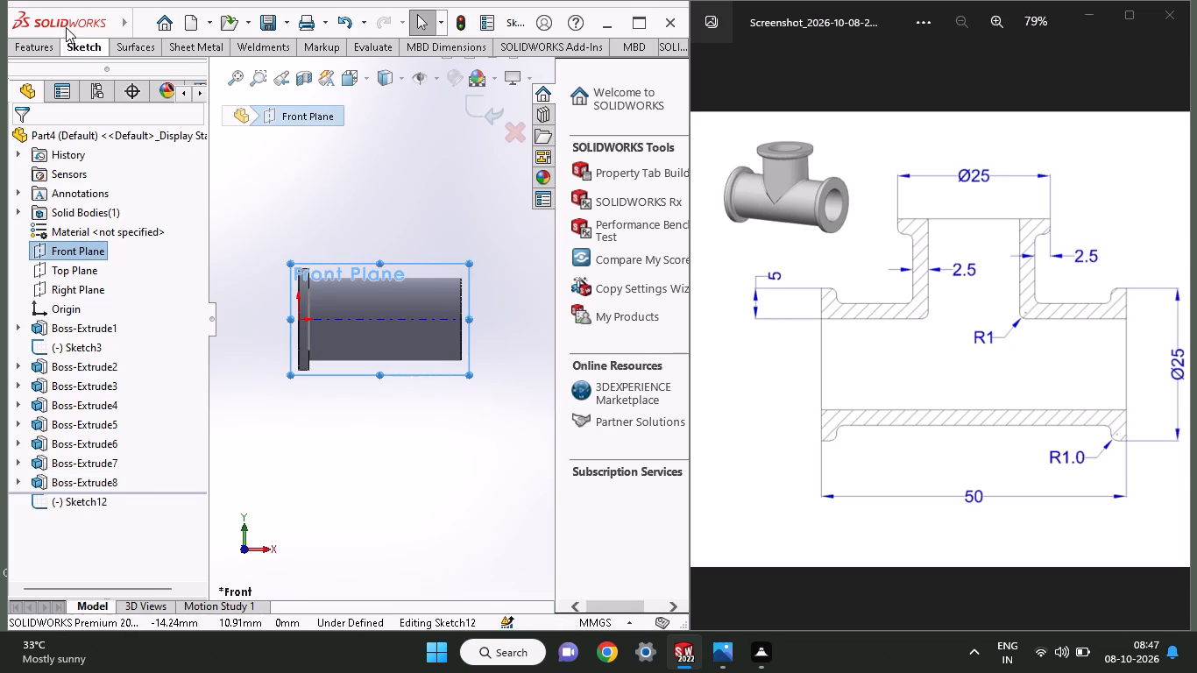
{"action": "left_click_drag", "start_coordinate": [72, 43], "coordinate": [72, 57]}
{"action": "left_click", "coordinate": [133, 66]}
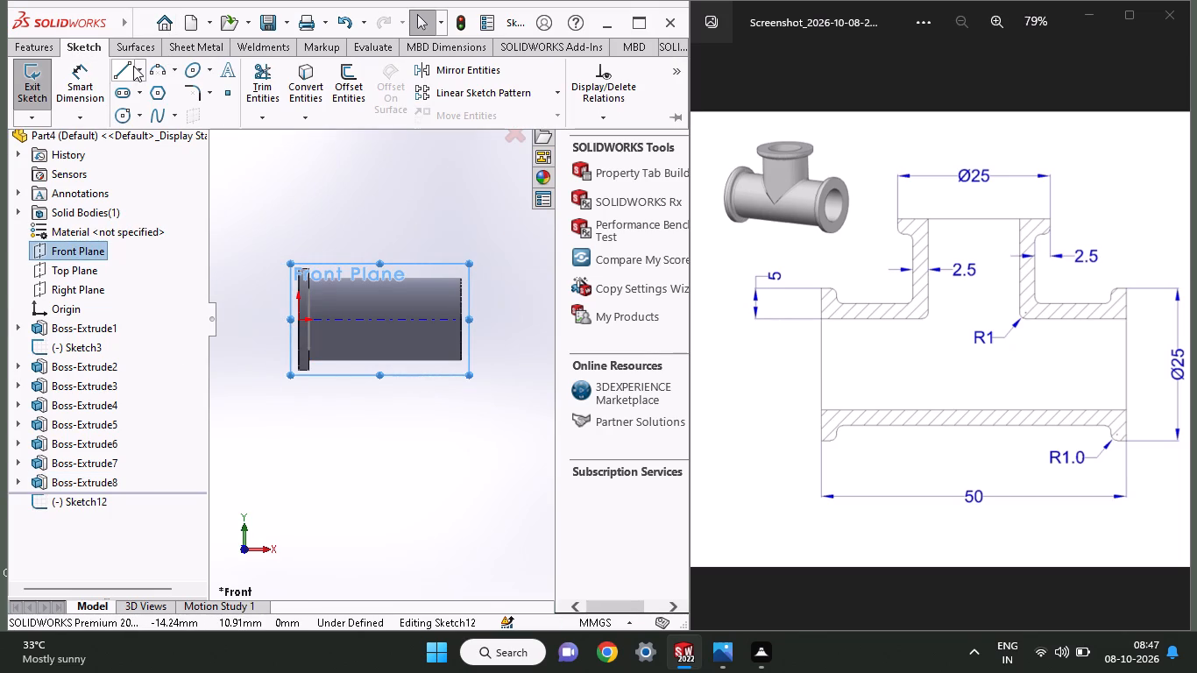
{"action": "left_click", "coordinate": [301, 318]}
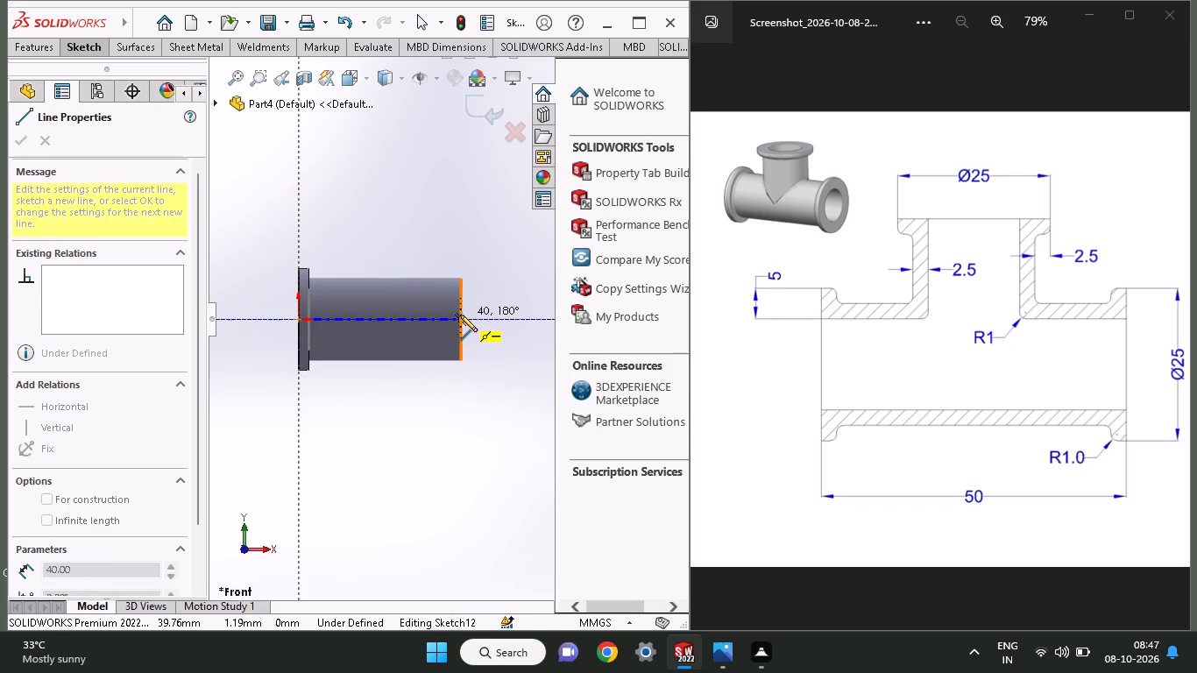
{"action": "right_click", "coordinate": [378, 448]}
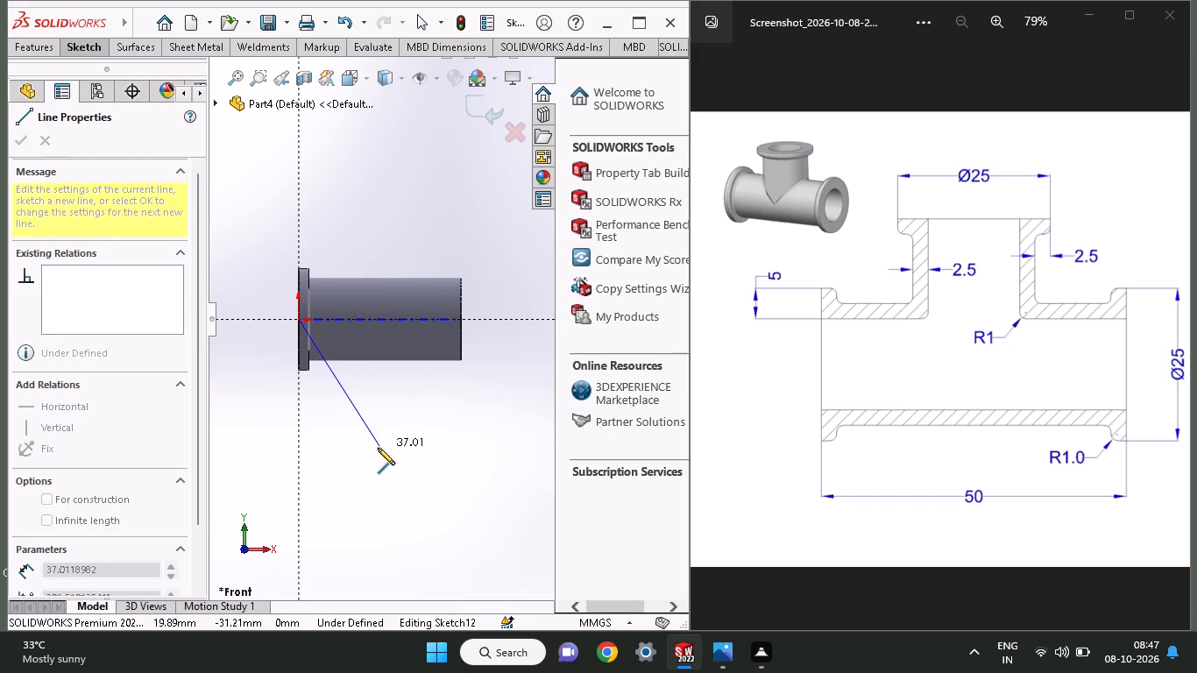
{"action": "left_click", "coordinate": [385, 451]}
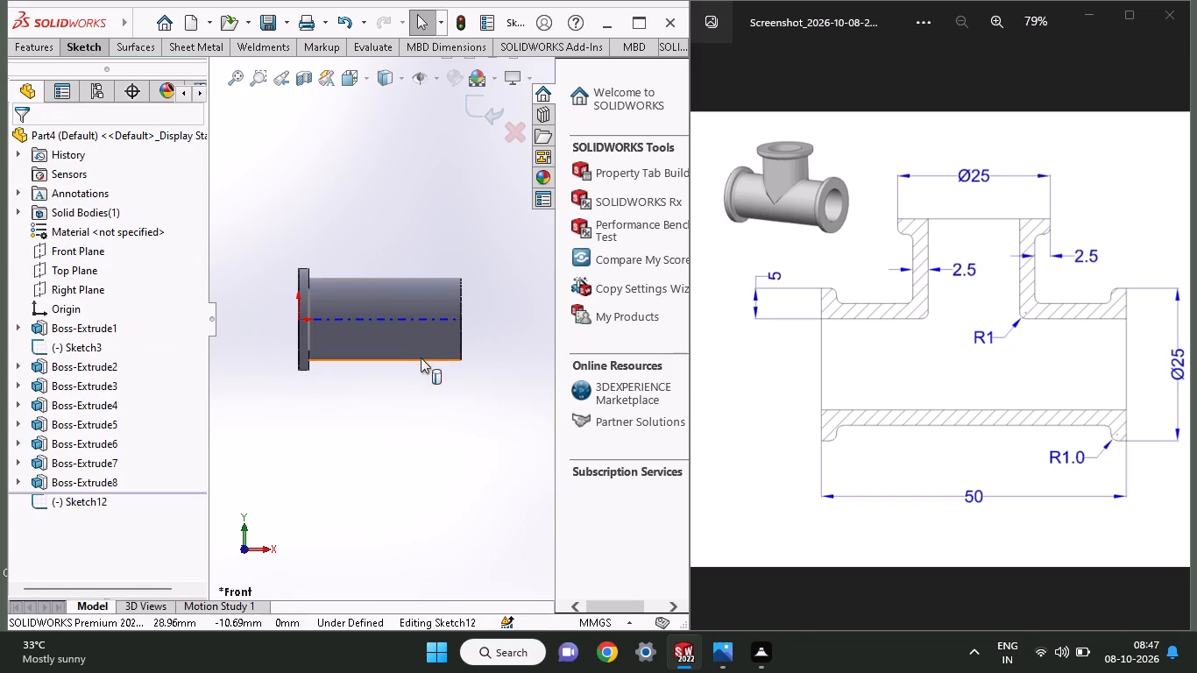
{"action": "middle_click_drag", "start_coordinate": [426, 353], "coordinate": [343, 356]}
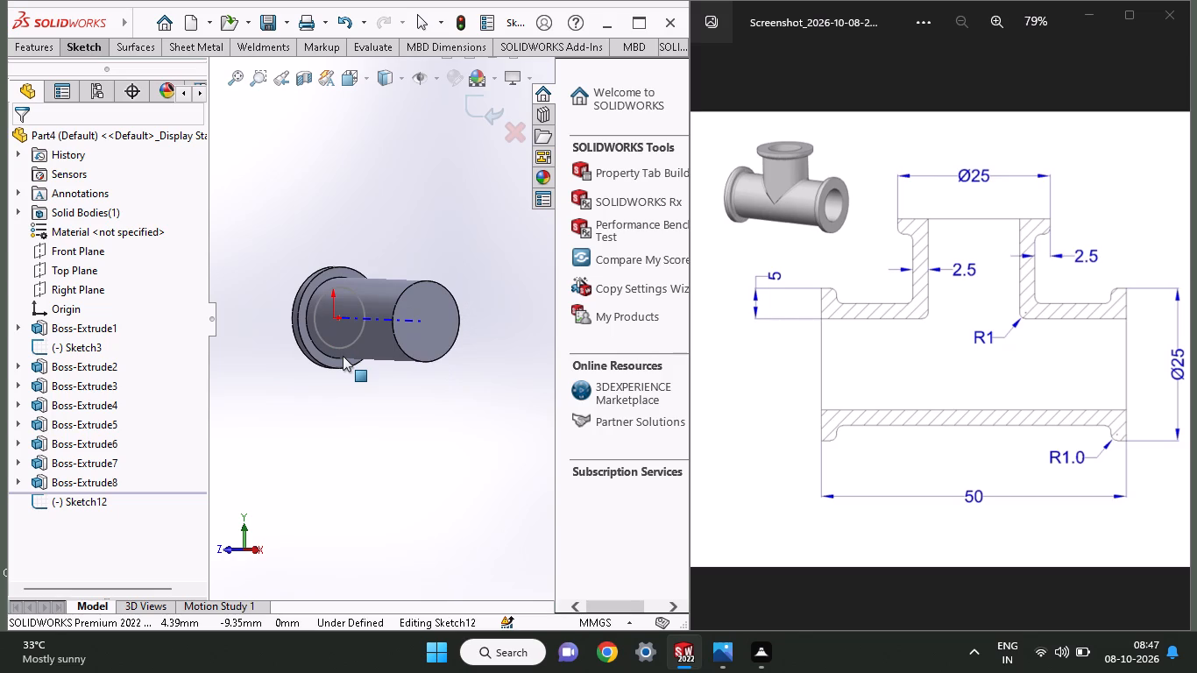
{"action": "left_click", "coordinate": [443, 344]}
{"action": "right_click", "coordinate": [370, 443]}
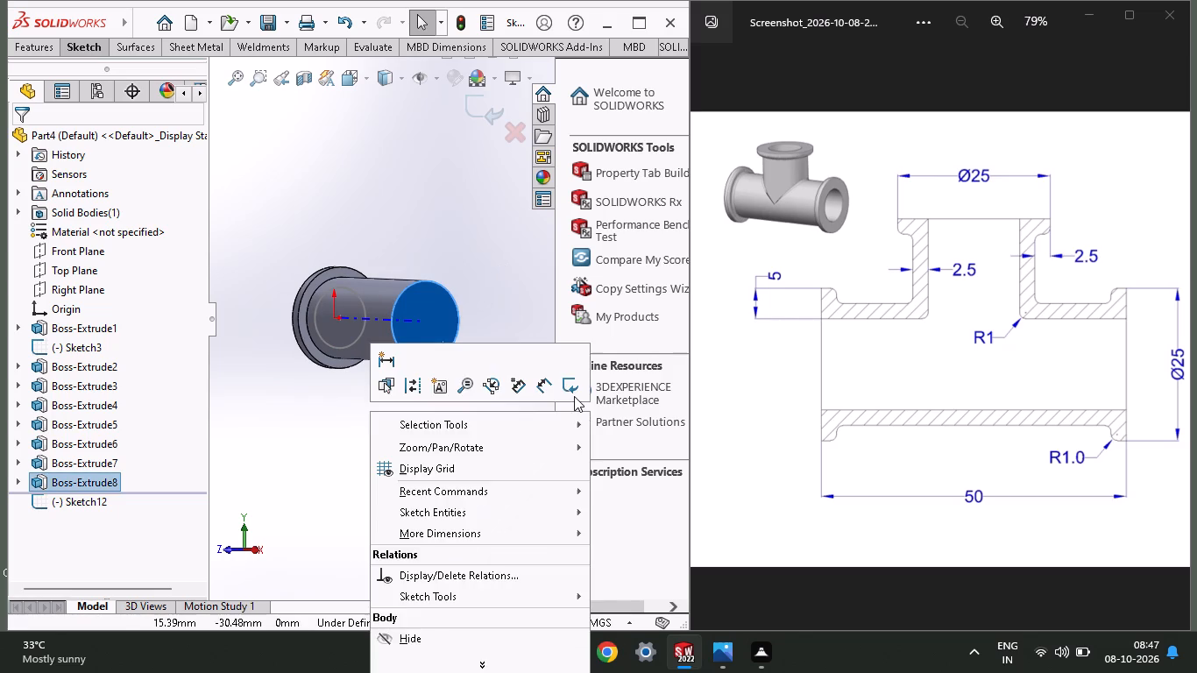
{"action": "left_click", "coordinate": [574, 396]}
Start a sketch on the pipe's free end face and draw an origin-centred circle of 10 mm radius meeting its outer edge.
{"action": "left_click", "coordinate": [443, 333]}
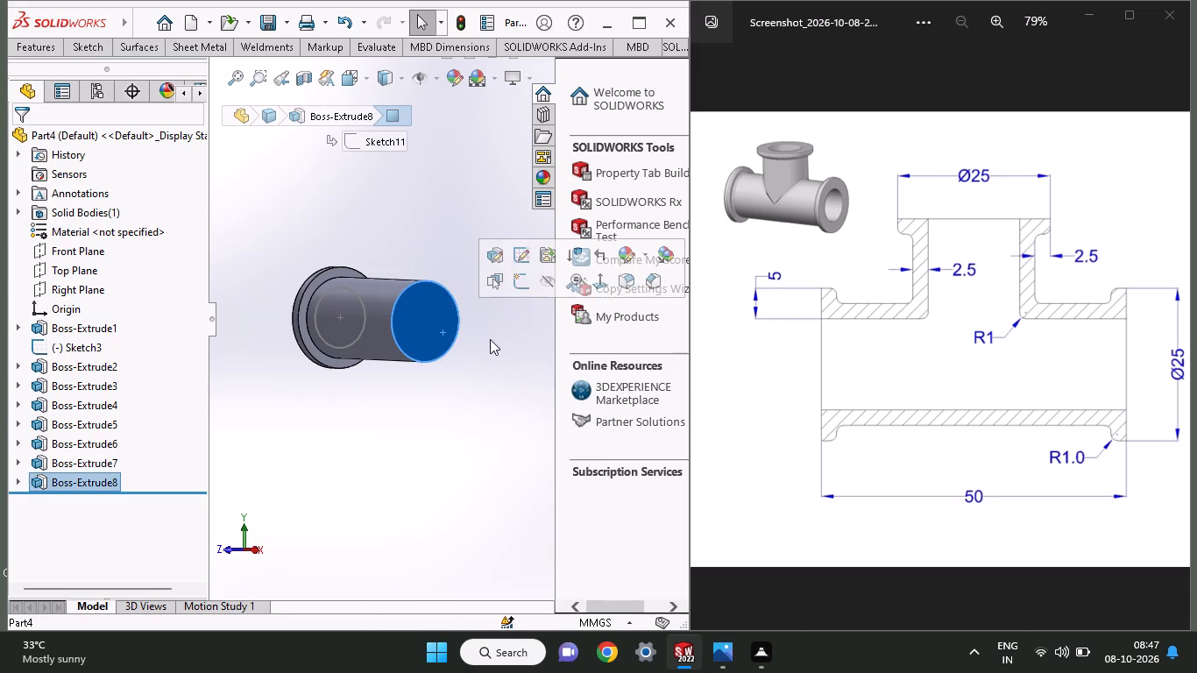
{"action": "left_click", "coordinate": [521, 287]}
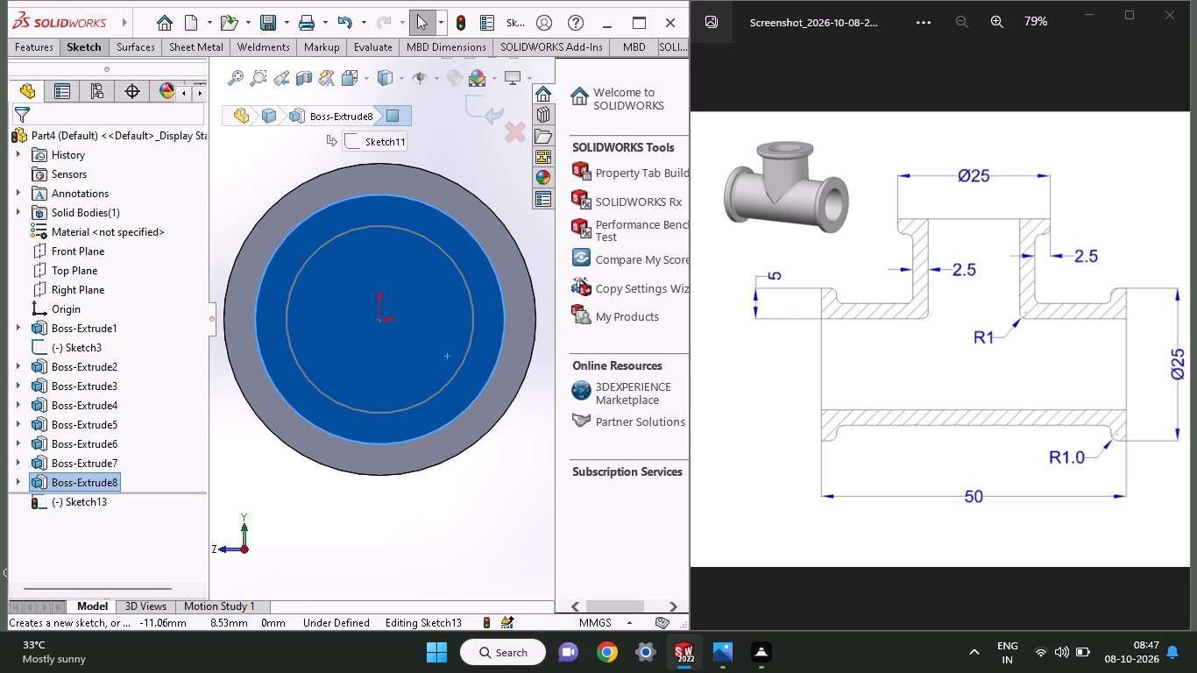
{"action": "left_click", "coordinate": [92, 50]}
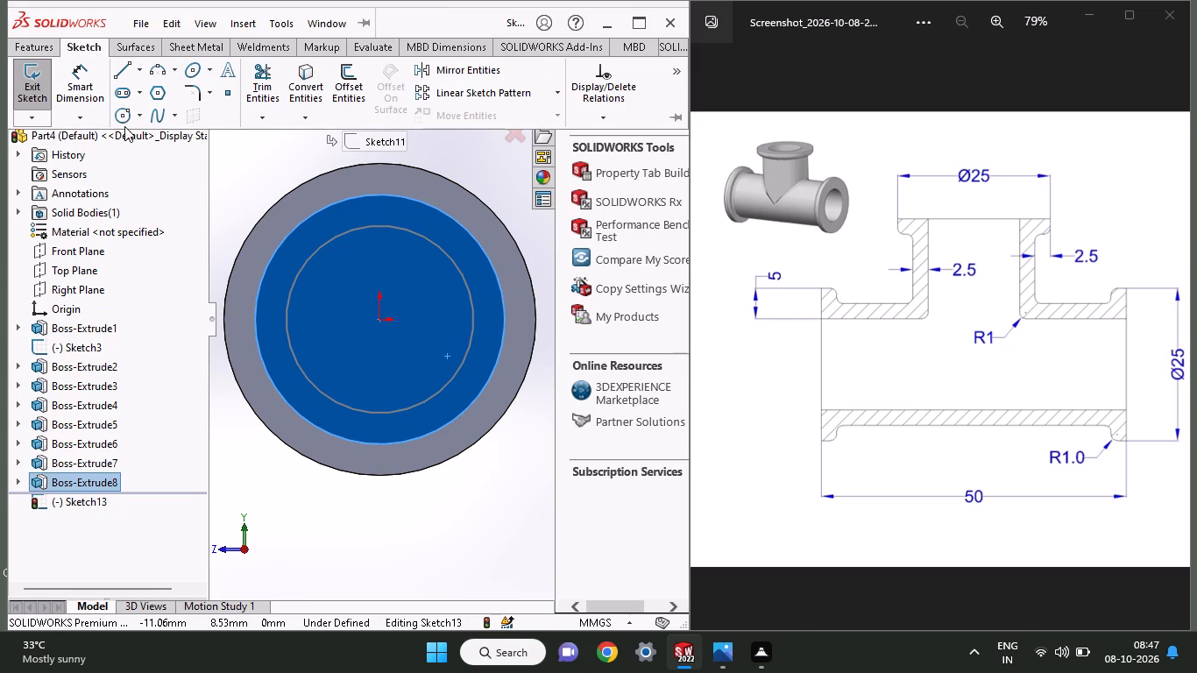
{"action": "left_click", "coordinate": [124, 126]}
{"action": "left_click", "coordinate": [377, 322]}
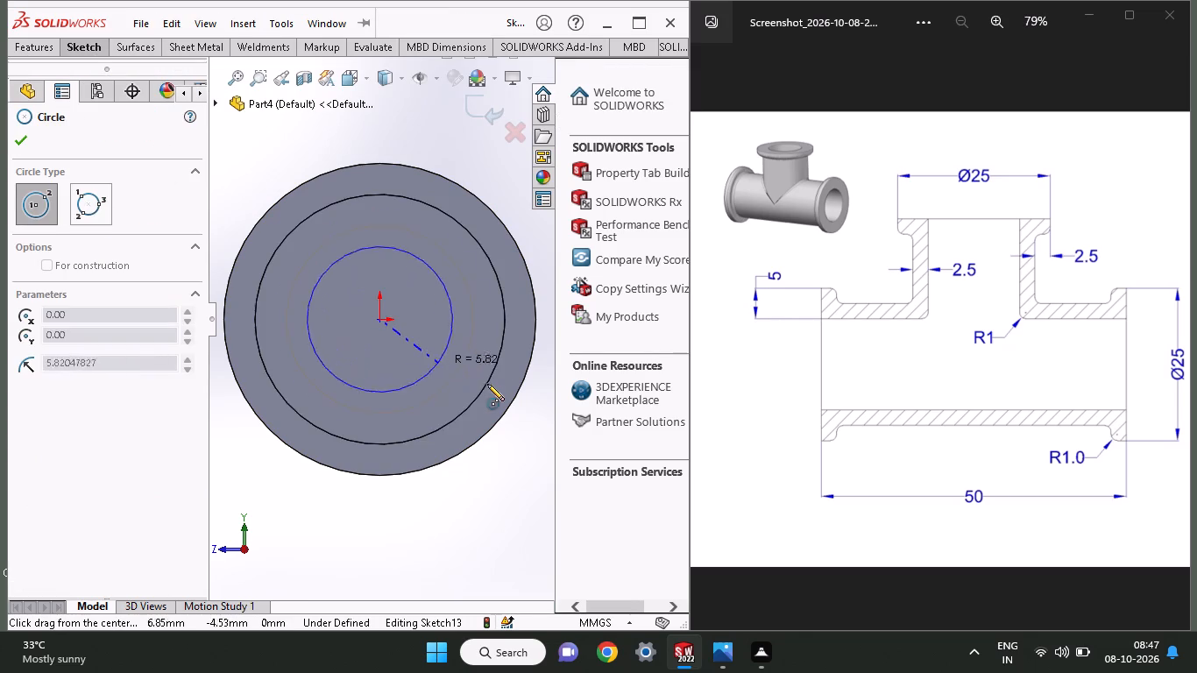
{"action": "left_click", "coordinate": [488, 384]}
Extrude this circle outward as another boss at the same 5 mm depth as the preceding stage.
{"action": "left_click", "coordinate": [46, 53]}
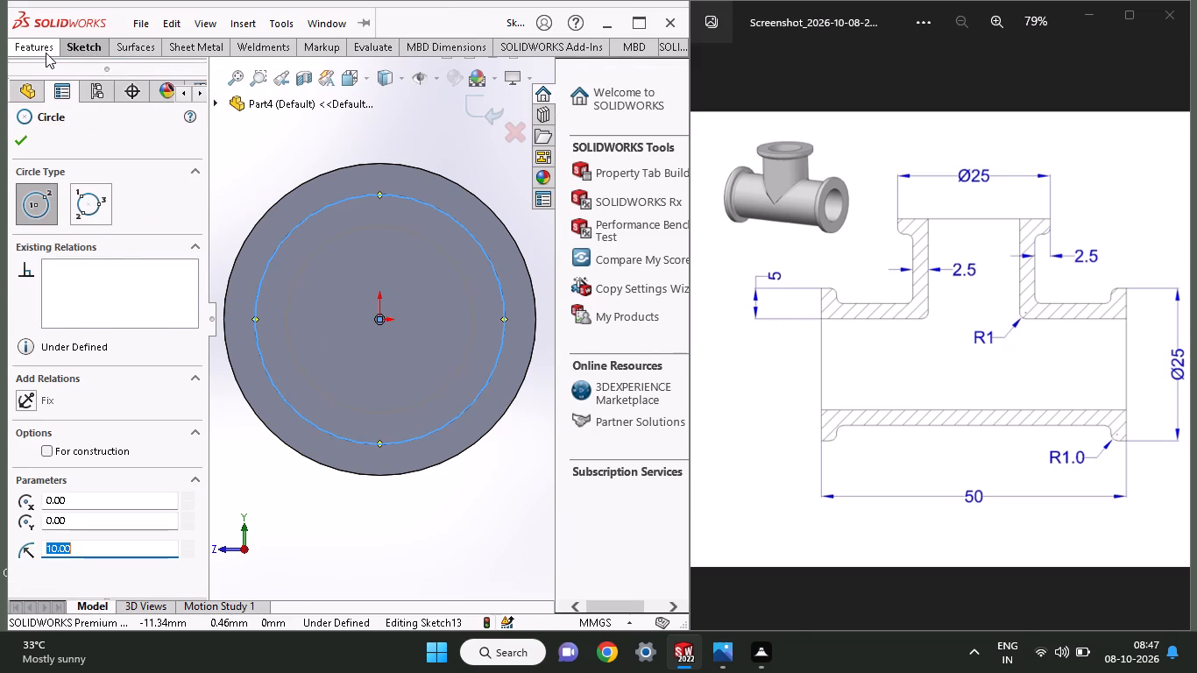
{"action": "left_click", "coordinate": [52, 91]}
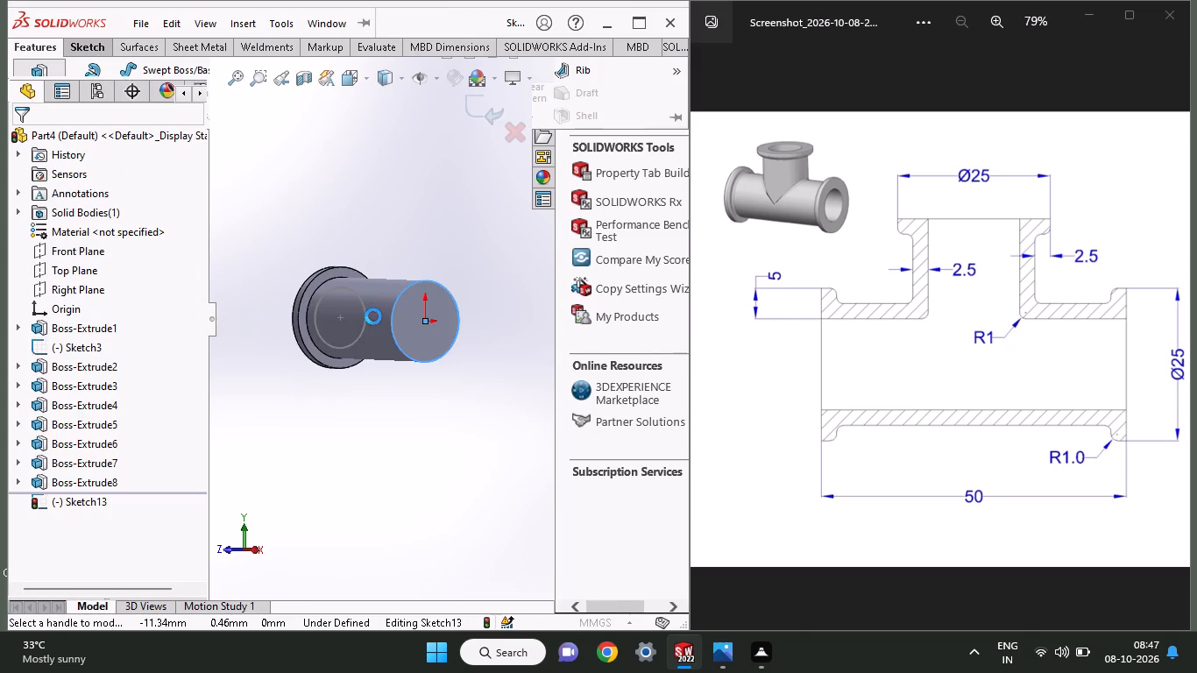
{"action": "left_click", "coordinate": [17, 141]}
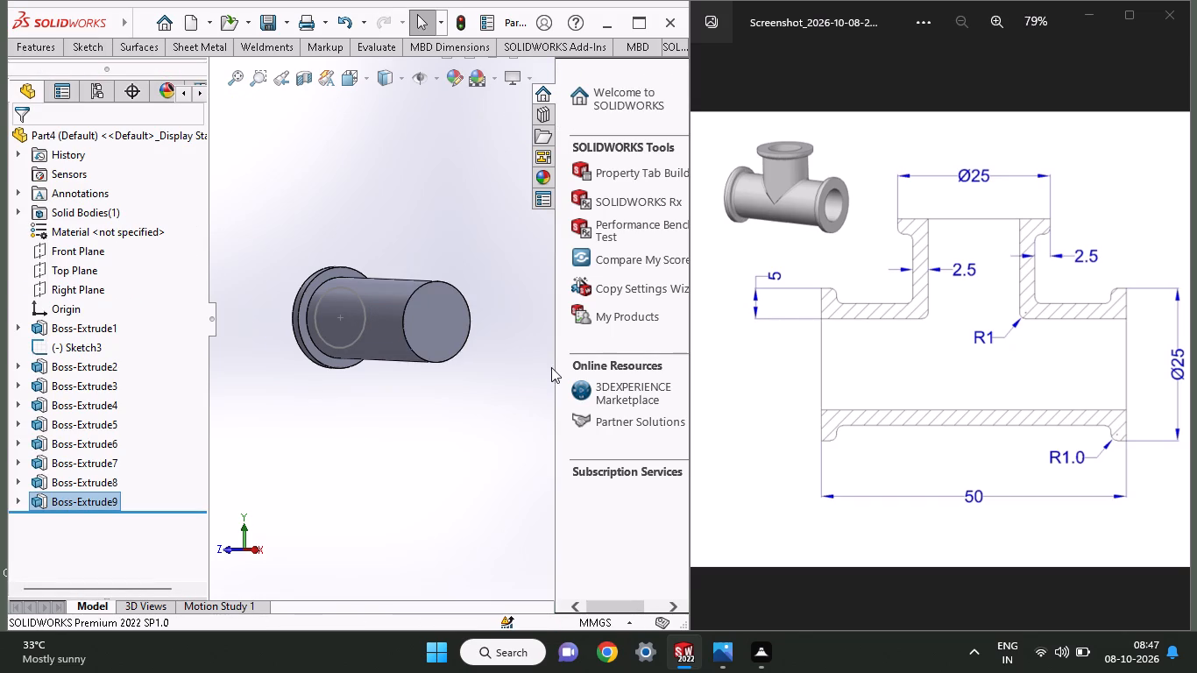
Start a sketch on the newly extended end face and draw an origin-centred circle of 10 mm radius meeting its outer edge.
{"action": "left_click", "coordinate": [443, 327]}
{"action": "left_click", "coordinate": [516, 282]}
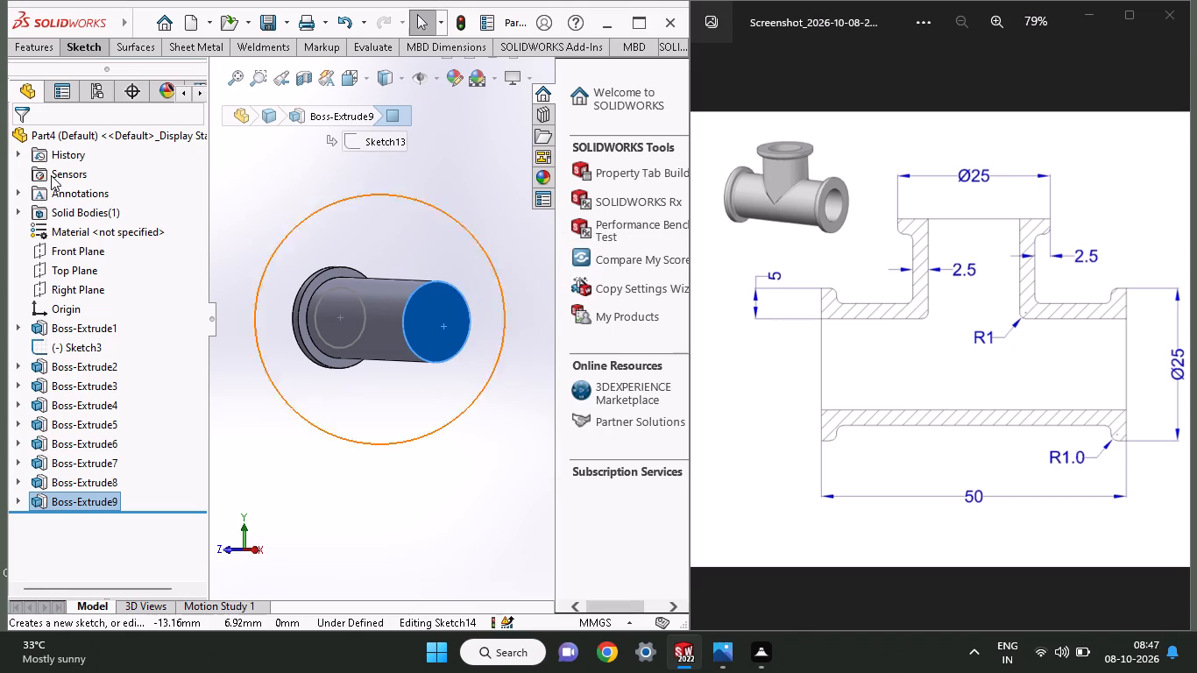
{"action": "left_click", "coordinate": [70, 50]}
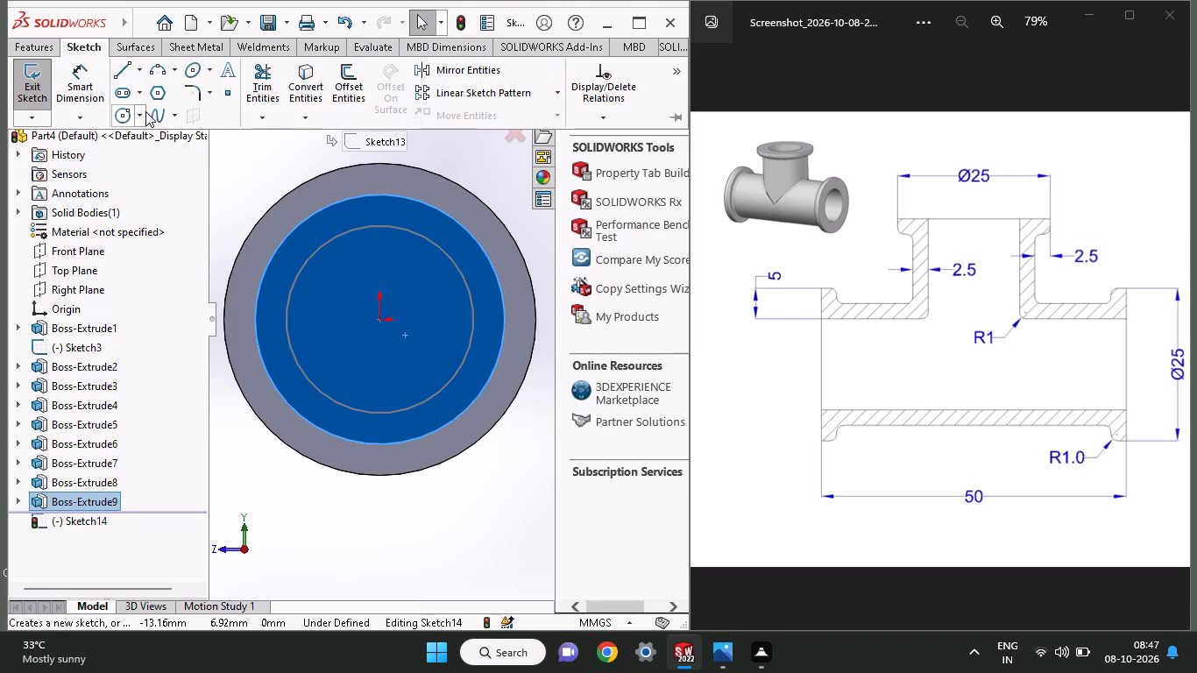
{"action": "left_click", "coordinate": [117, 113]}
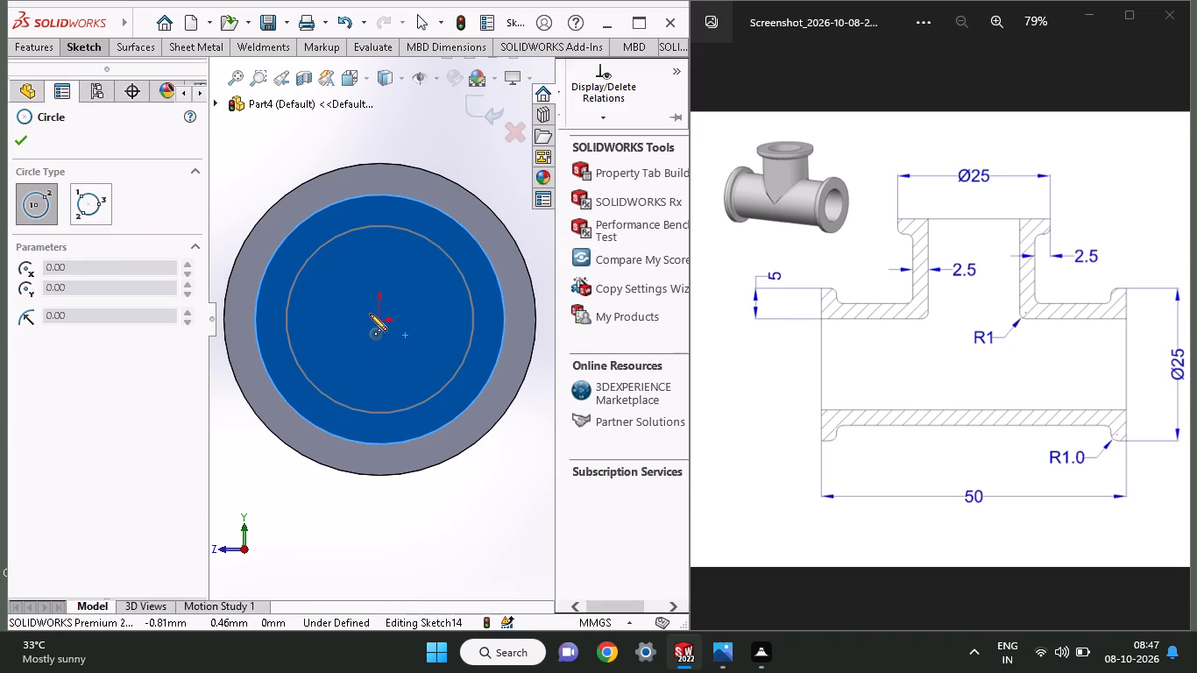
{"action": "left_click", "coordinate": [380, 324]}
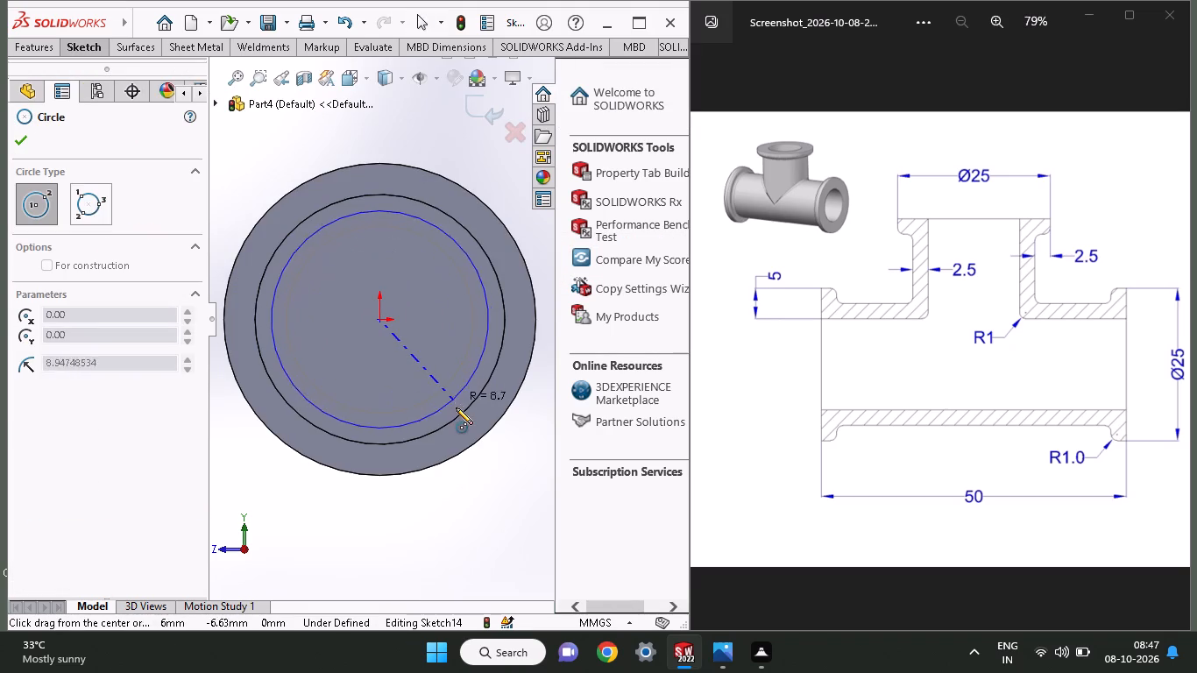
{"action": "left_click", "coordinate": [457, 419]}
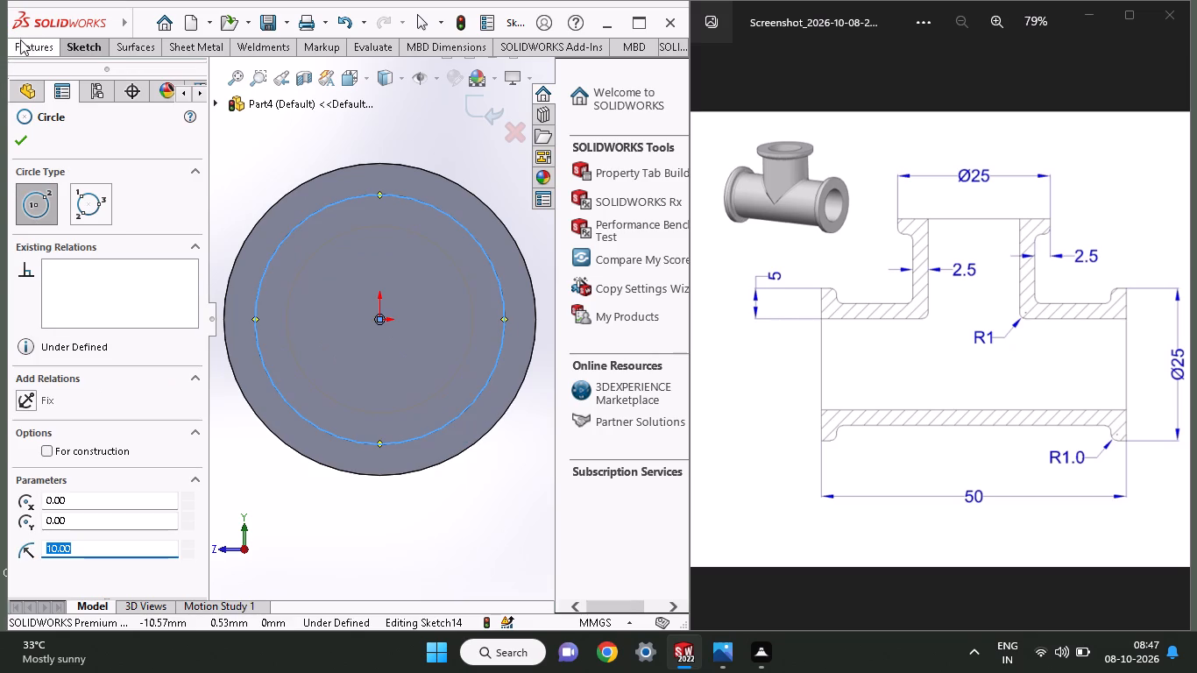
Extrude this circle outward as a blind boss 2.5 mm deep, merged with the pipe body.
{"action": "left_click", "coordinate": [22, 38]}
{"action": "left_click", "coordinate": [30, 78]}
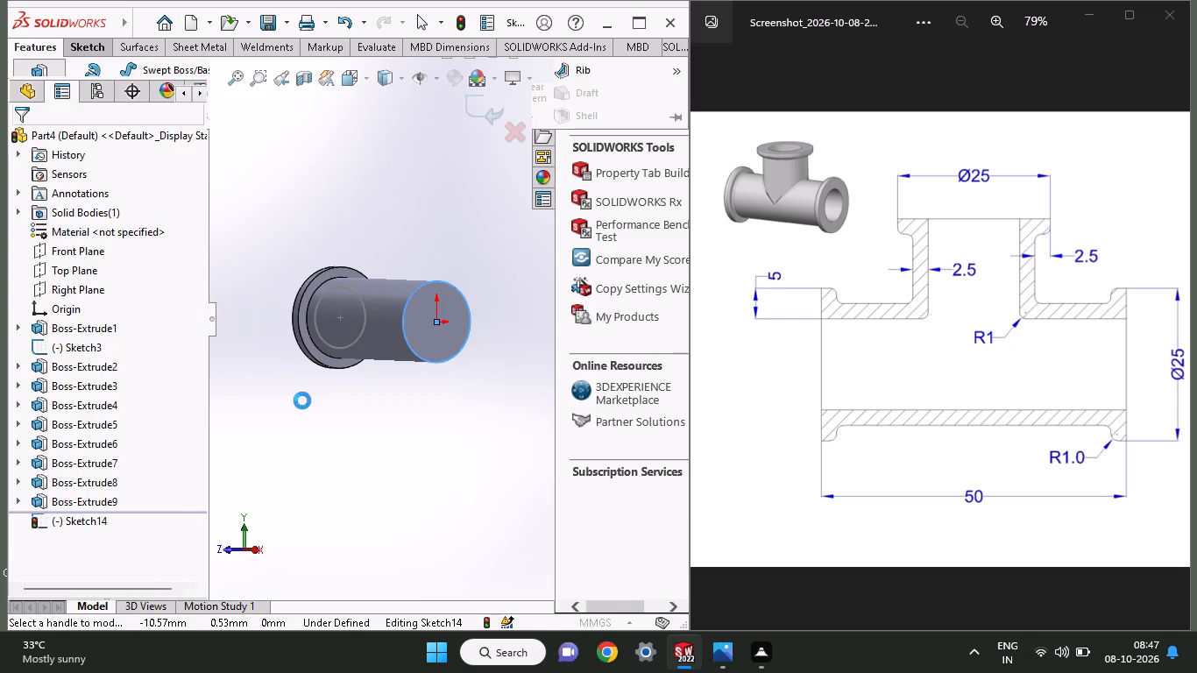
{"action": "type", "text": "2.5"}
{"action": "key", "text": "Return"}
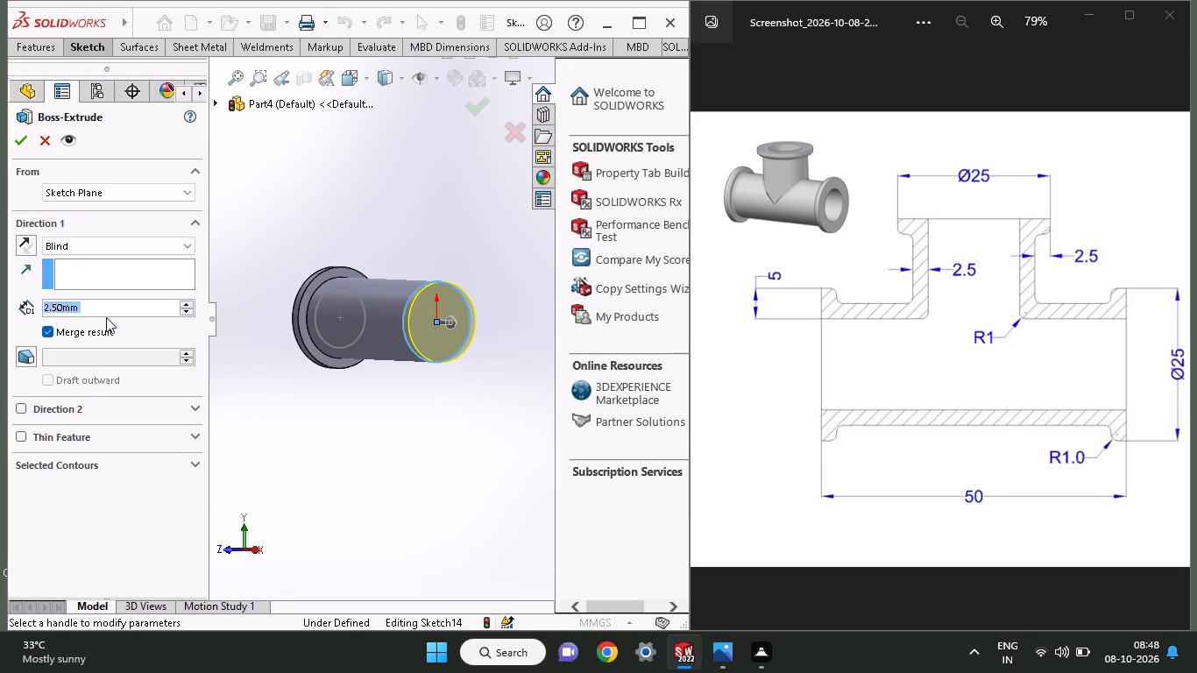
{"action": "left_click", "coordinate": [18, 143]}
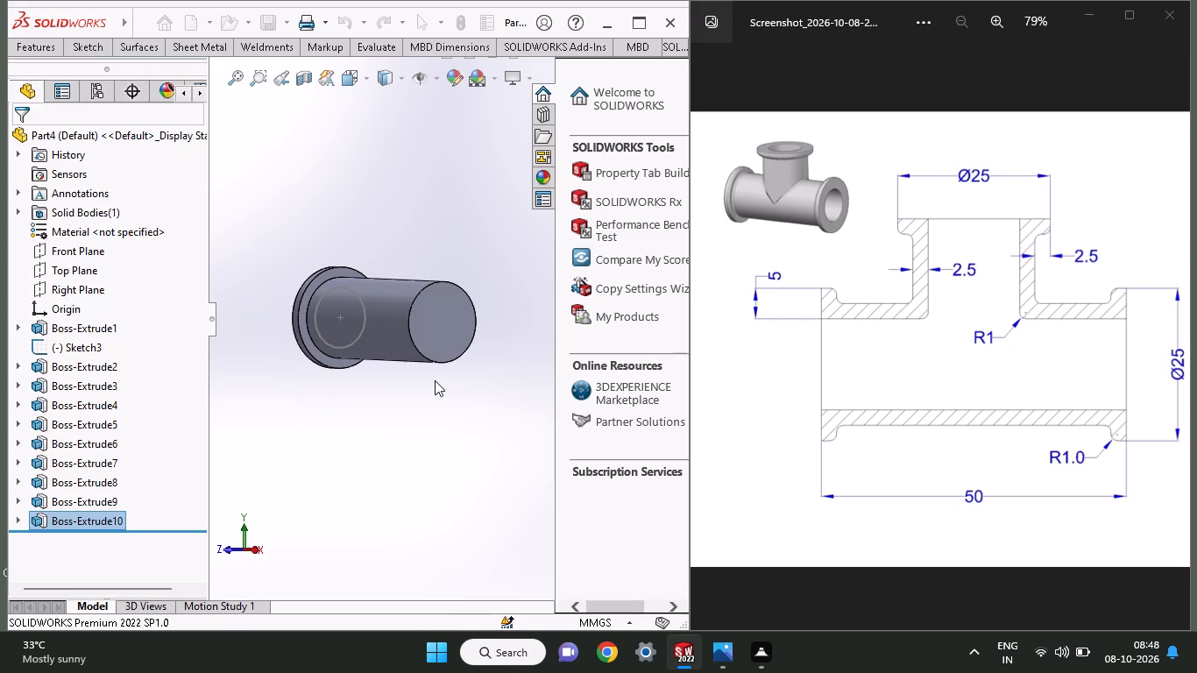
Start a sketch on the pipe's free end face and draw an origin-centred circle of 12.5 mm radius matching the opposite flange's outer edge.
{"action": "left_click", "coordinate": [437, 322]}
{"action": "left_click", "coordinate": [505, 270]}
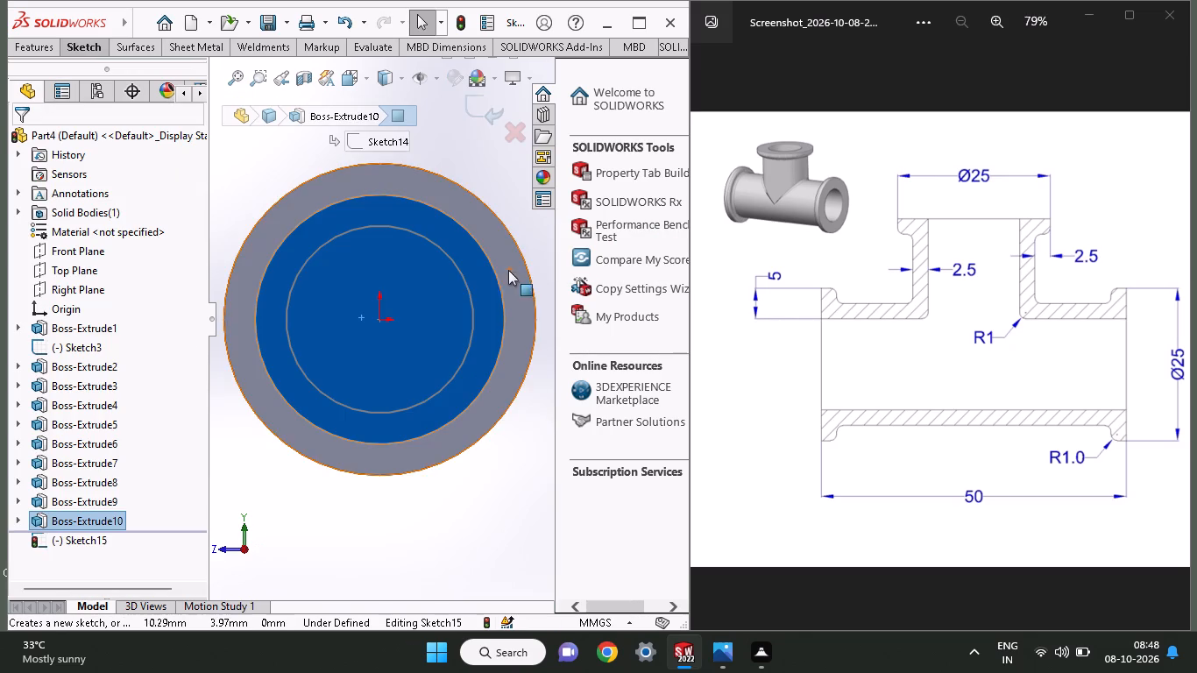
{"action": "left_click", "coordinate": [78, 40]}
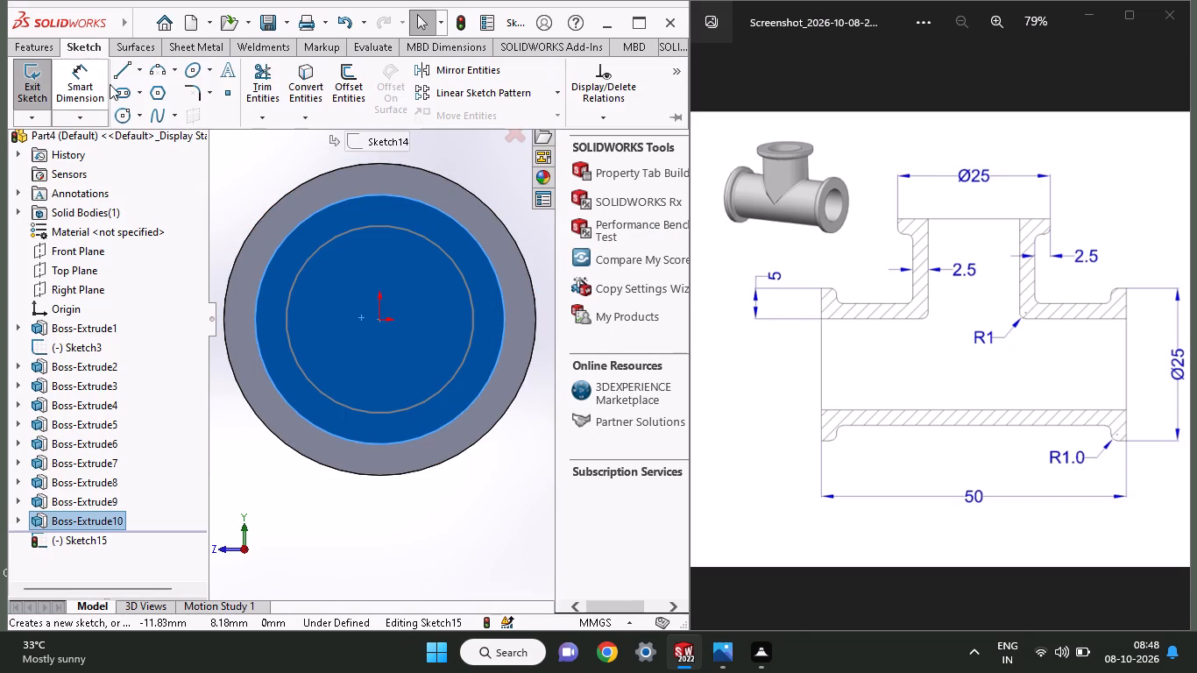
{"action": "left_click", "coordinate": [121, 114]}
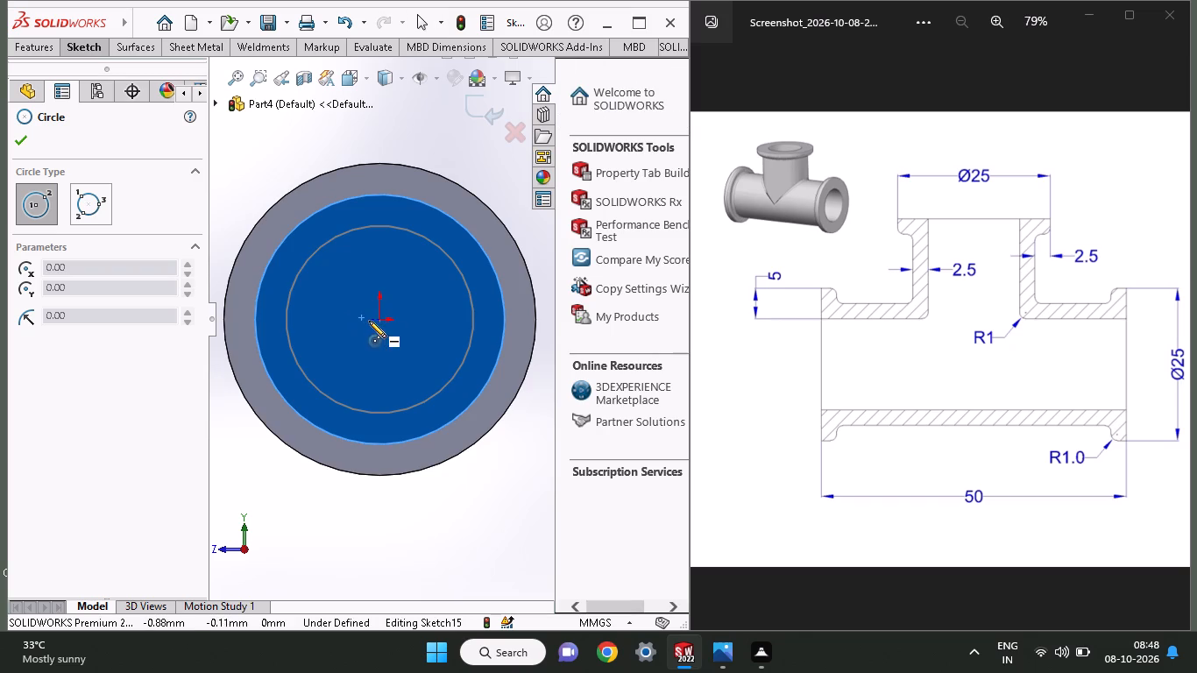
{"action": "scroll", "coordinate": [369, 321], "scroll_direction": "down", "scroll_amount": 1}
{"action": "left_click", "coordinate": [383, 321]}
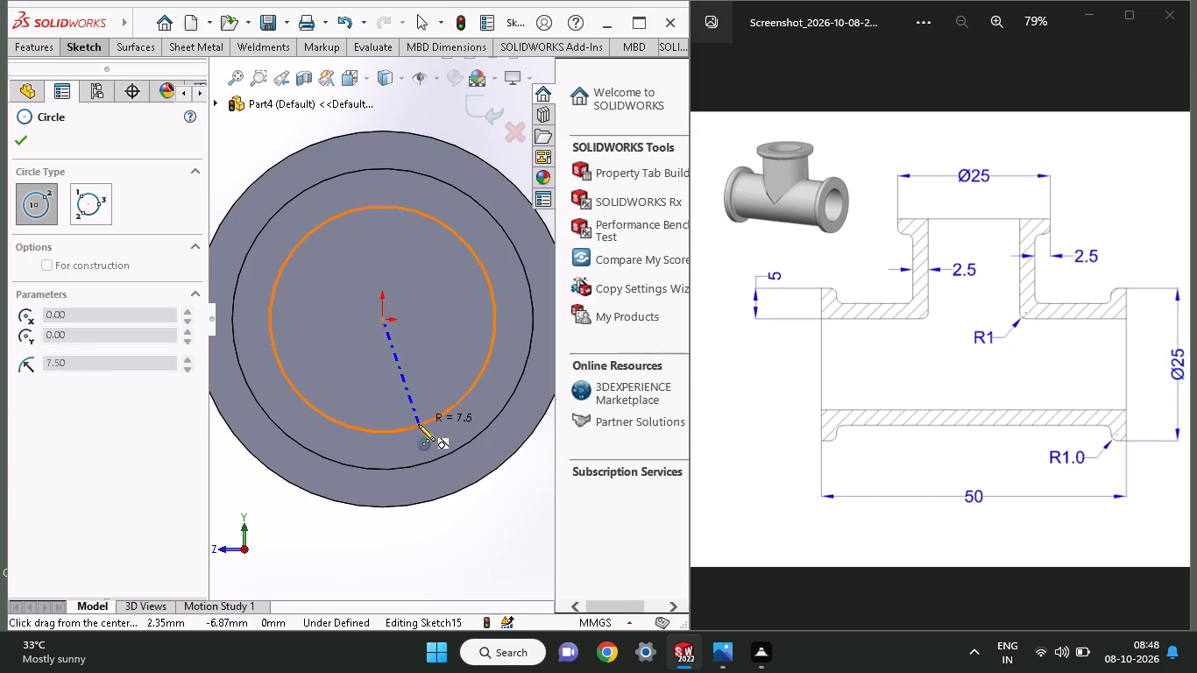
{"action": "left_click", "coordinate": [433, 503]}
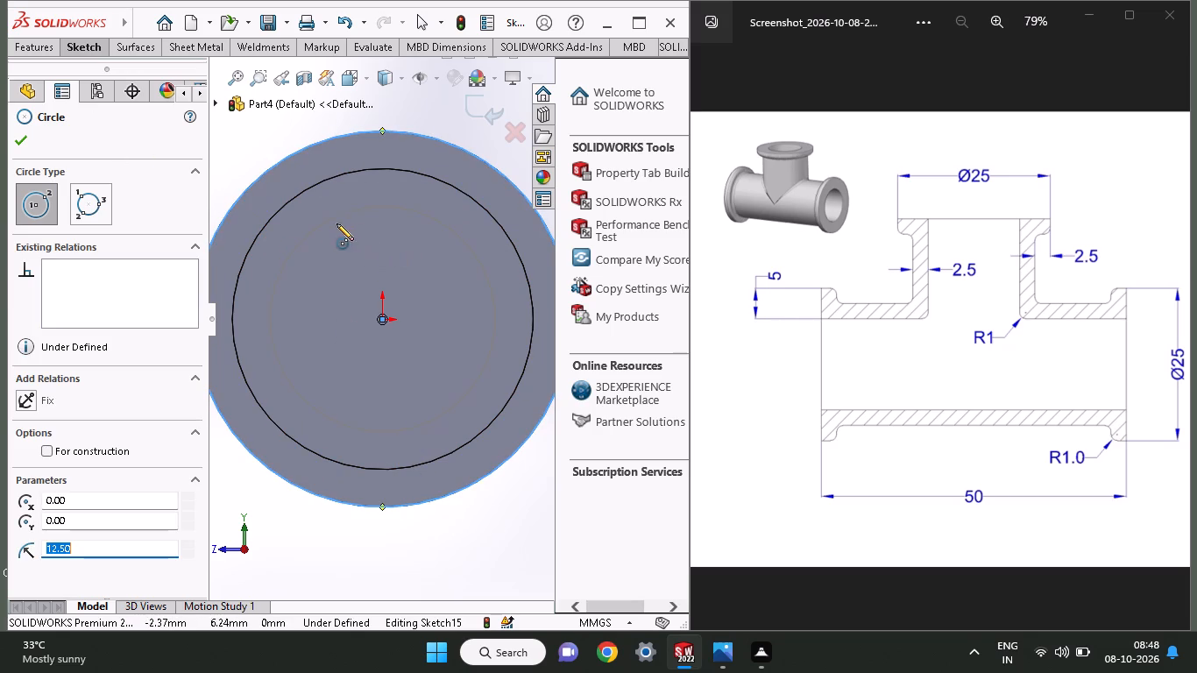
Extrude this circle outward as a blind boss 2.5 mm deep, merged with the pipe body, to form the second end flange.
{"action": "middle_click_drag", "start_coordinate": [324, 222], "coordinate": [330, 237]}
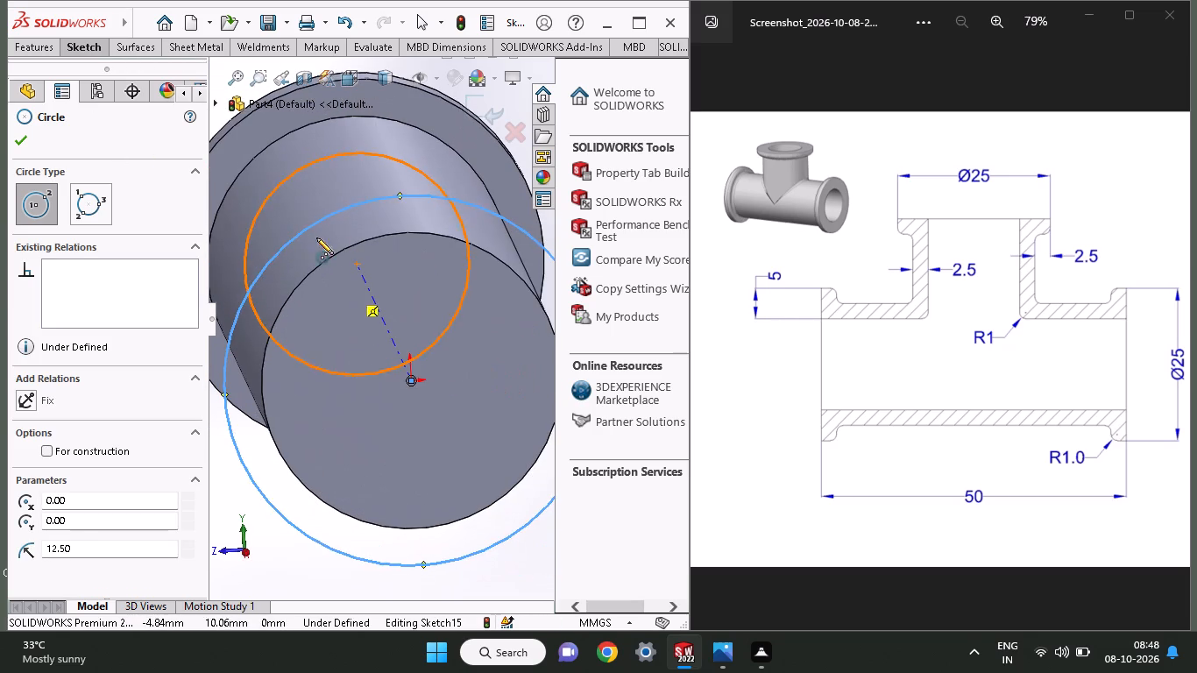
{"action": "left_click", "coordinate": [44, 53]}
{"action": "left_click", "coordinate": [46, 86]}
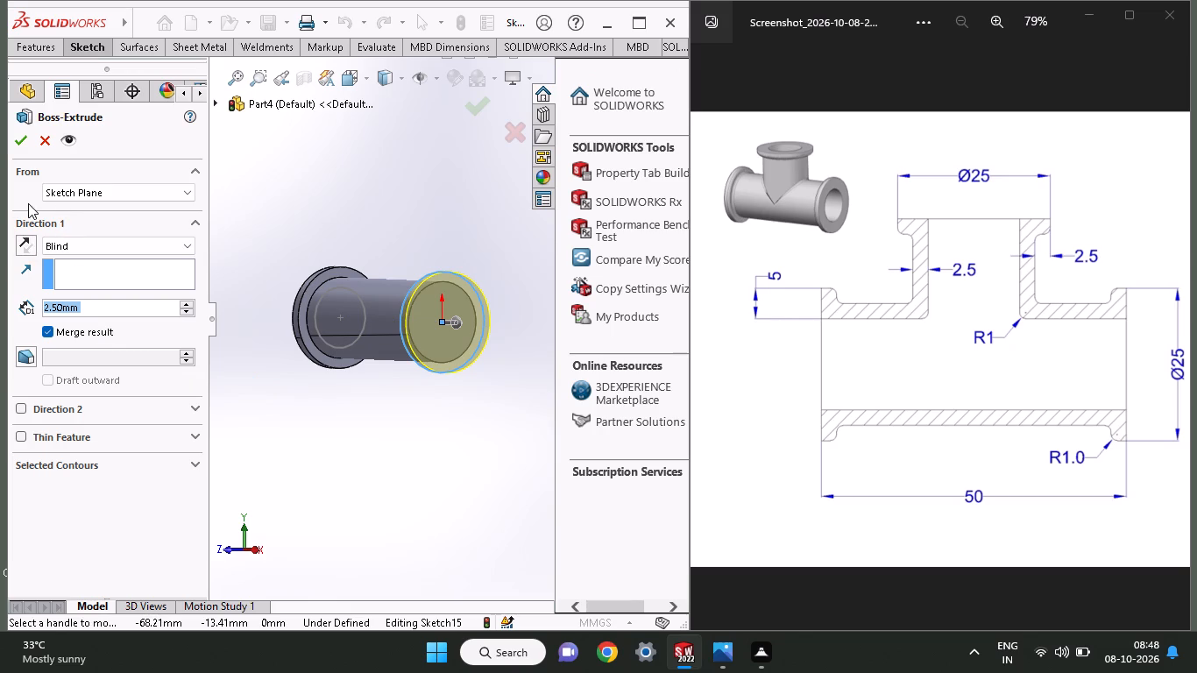
{"action": "left_click", "coordinate": [14, 142]}
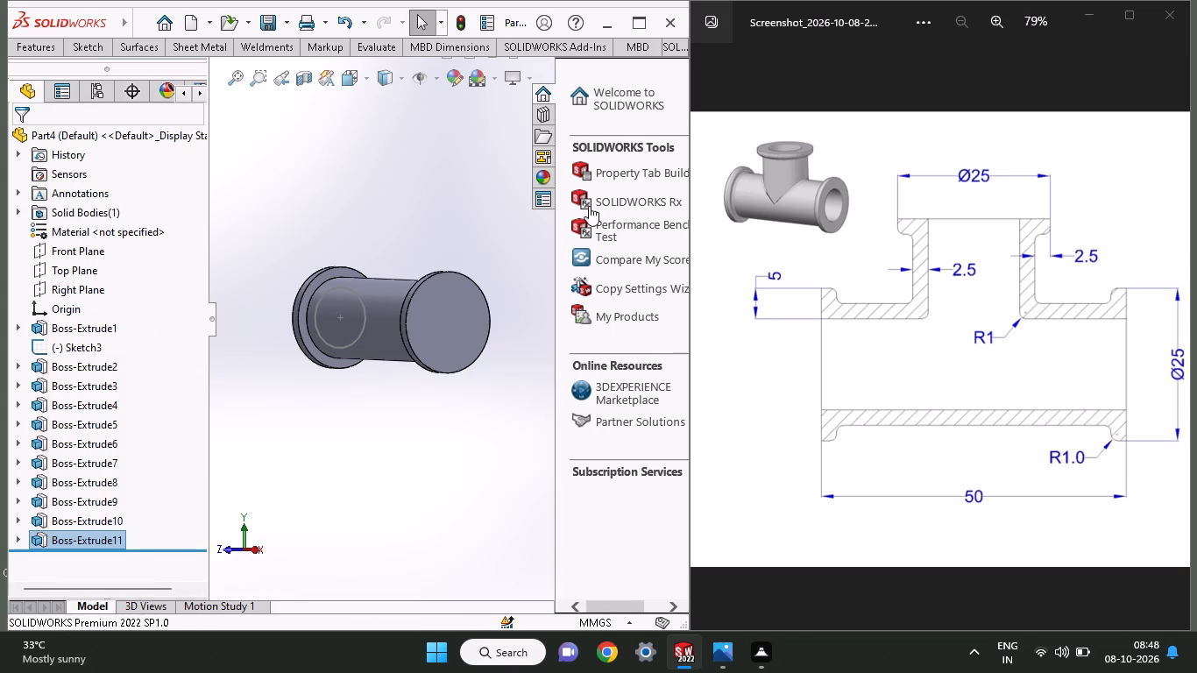
Start a sketch on the inner circular face at the first flange's end and draw an origin-centred circle of 7.5 mm radius.
{"action": "middle_click_drag", "start_coordinate": [336, 393], "coordinate": [403, 412]}
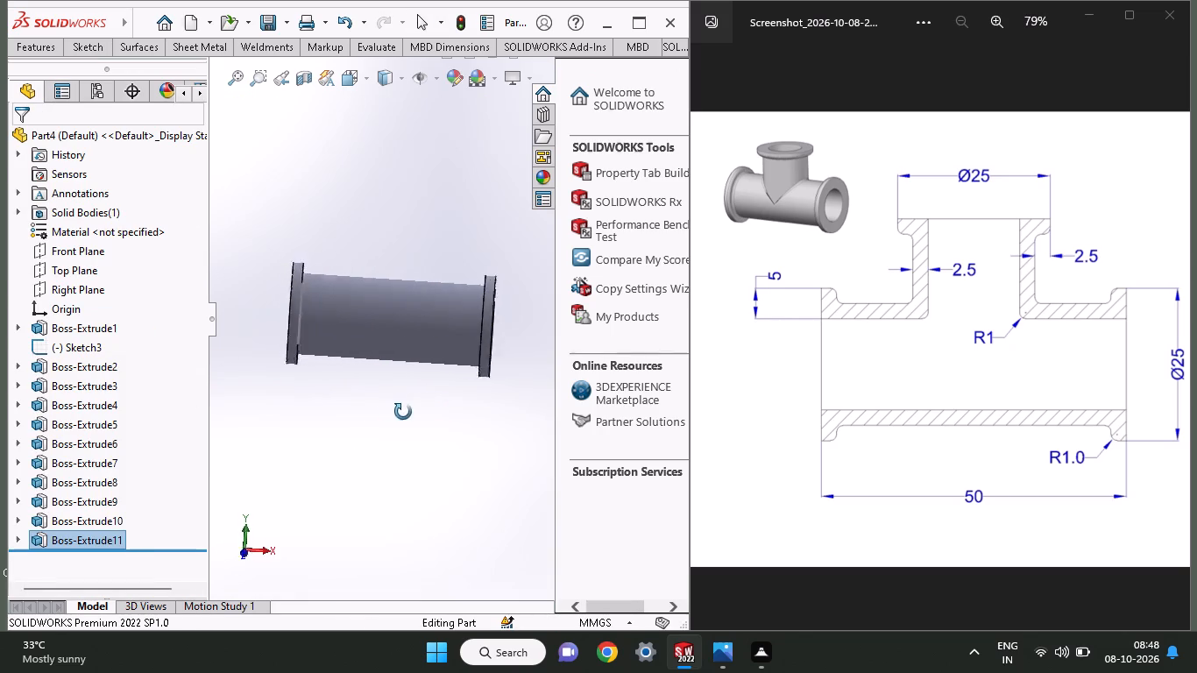
{"action": "middle_click_drag", "start_coordinate": [403, 412], "coordinate": [504, 427]}
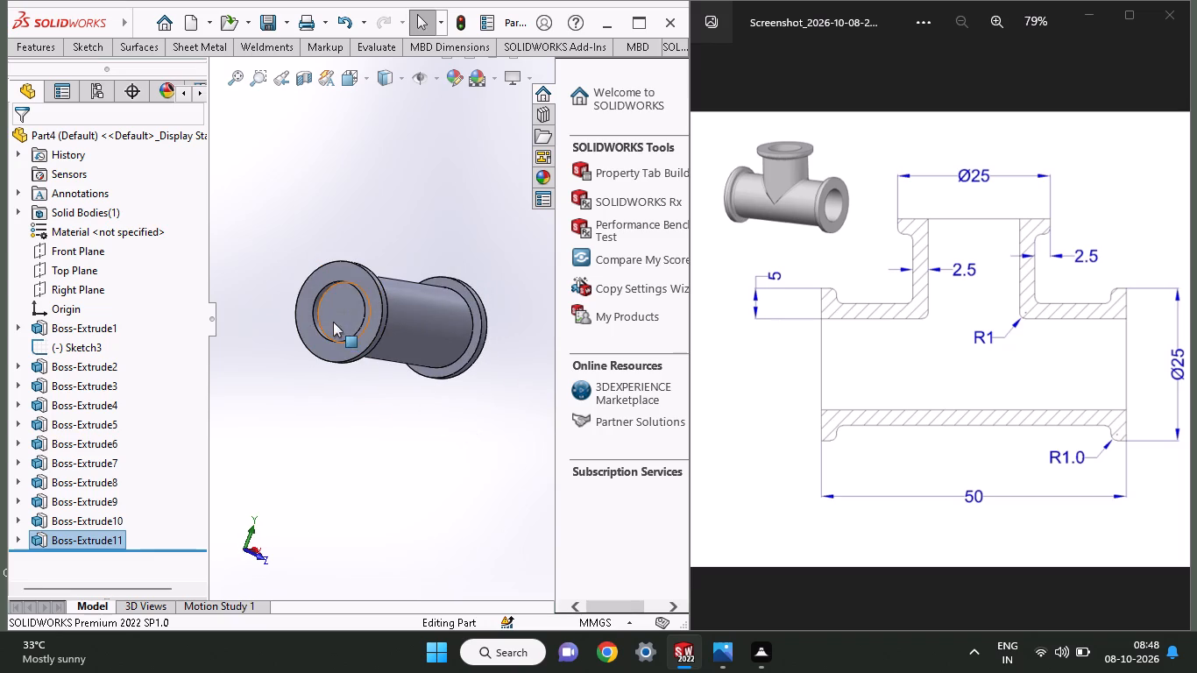
{"action": "left_click", "coordinate": [333, 322]}
{"action": "left_click", "coordinate": [401, 279]}
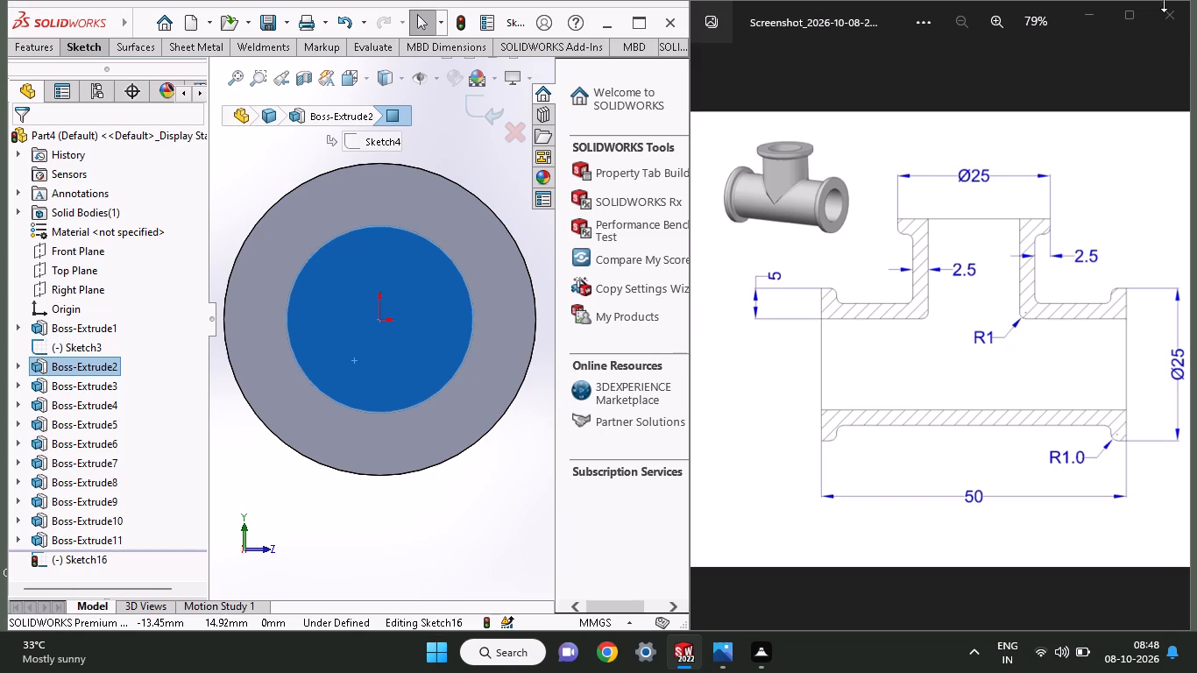
{"action": "left_click", "coordinate": [78, 38]}
{"action": "left_click", "coordinate": [113, 121]}
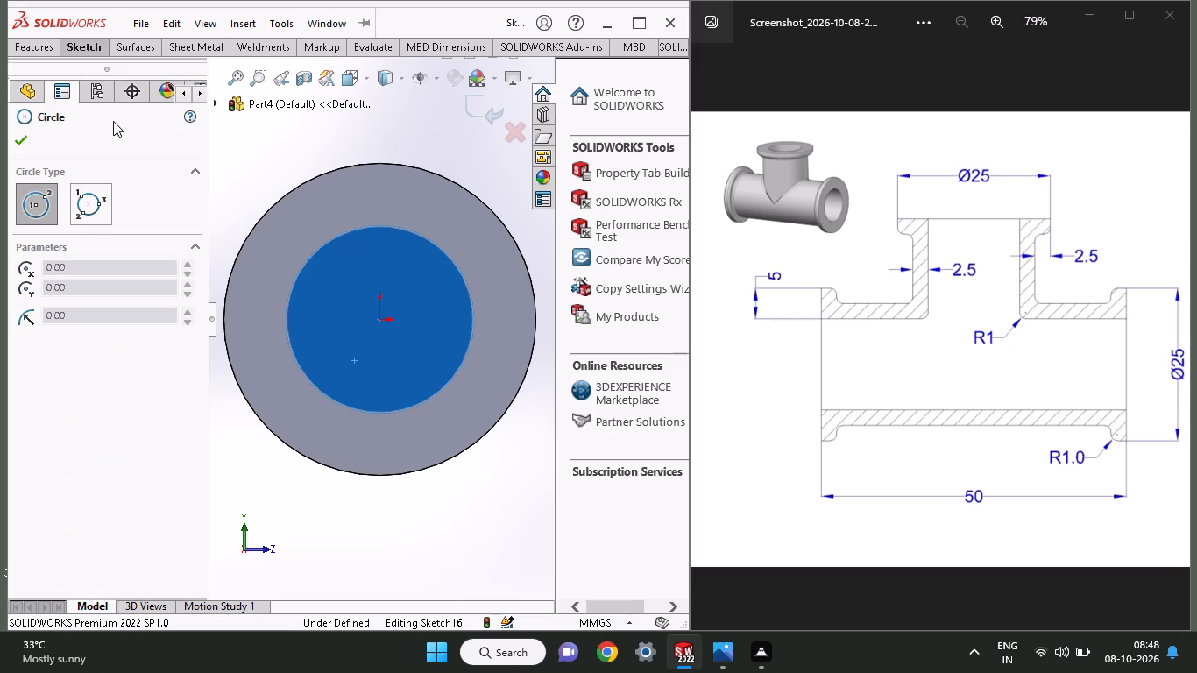
{"action": "left_click", "coordinate": [384, 320]}
{"action": "left_click", "coordinate": [435, 392]}
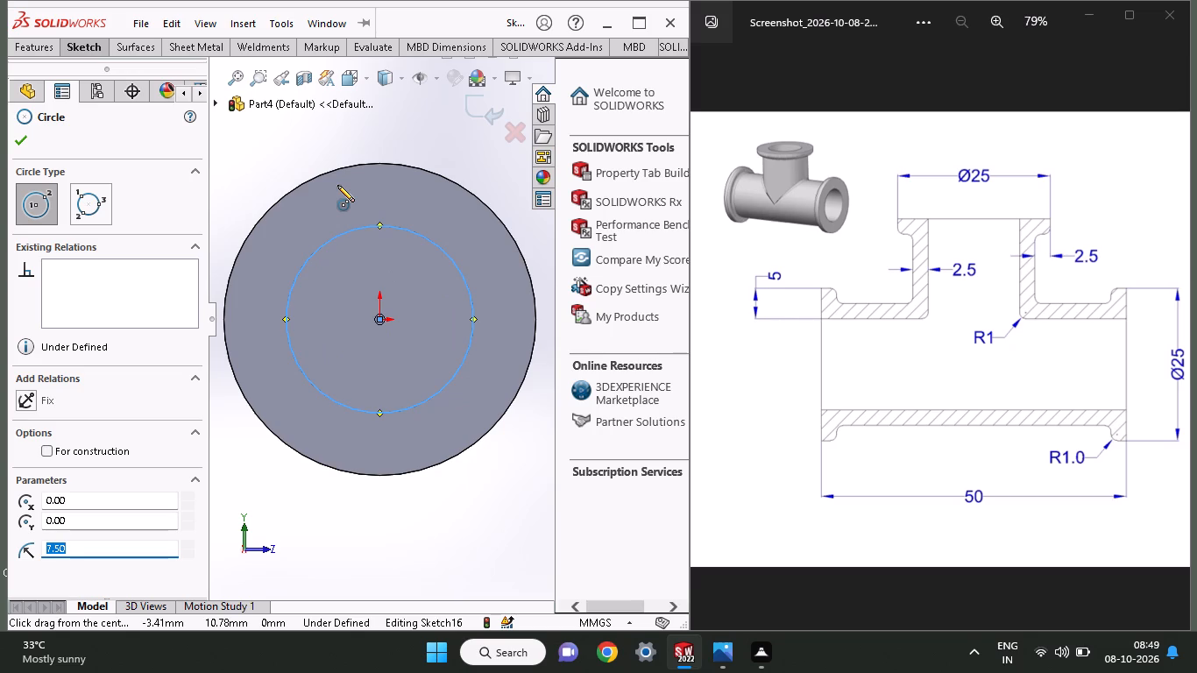
Cut-extrude this circle into the pipe to a blind depth of 5 mm, beginning the bore.
{"action": "left_click", "coordinate": [35, 48]}
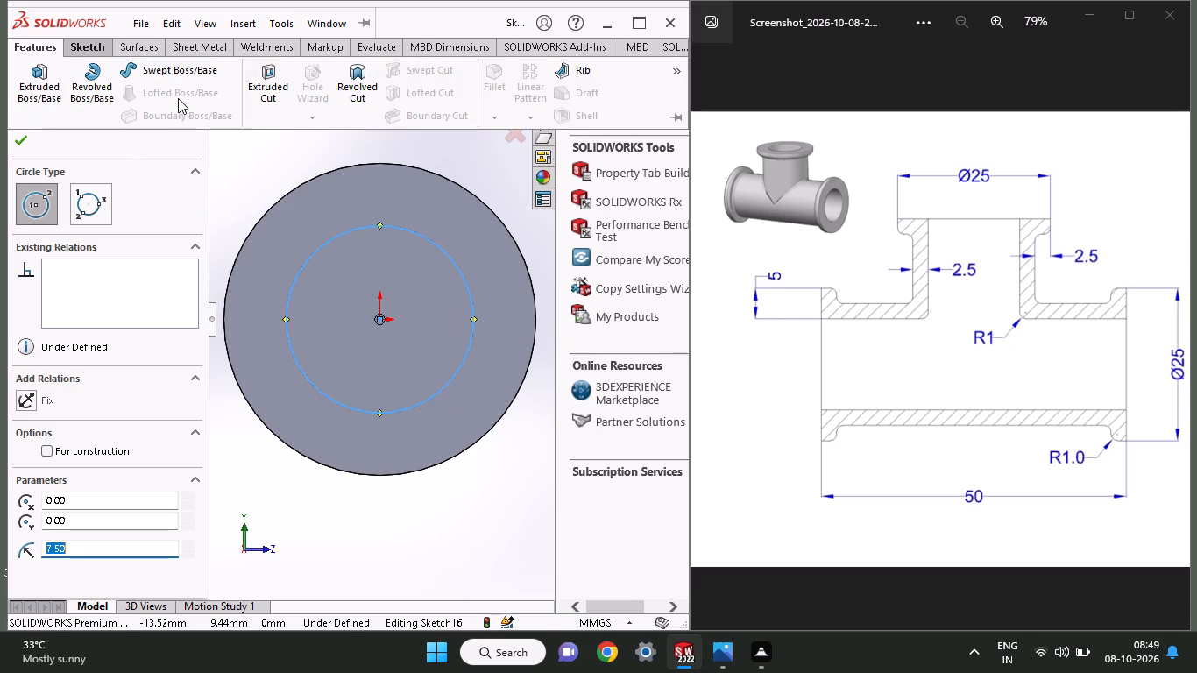
{"action": "left_click", "coordinate": [257, 99]}
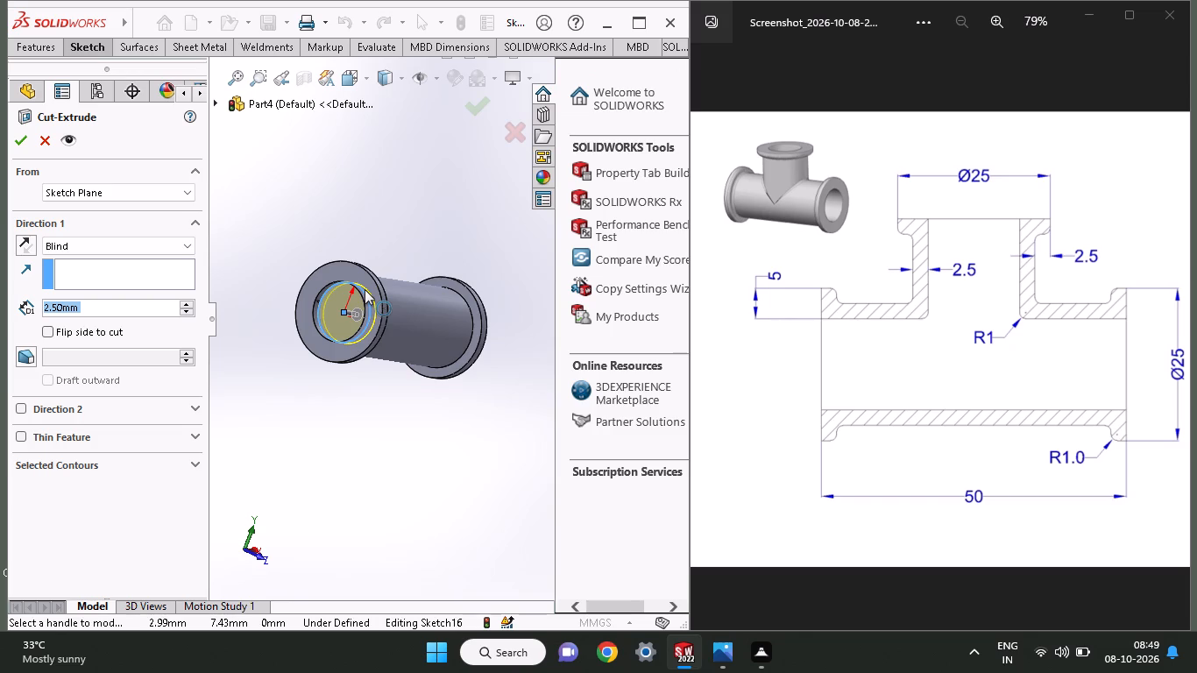
{"action": "key", "text": "5"}
{"action": "key", "text": "Return"}
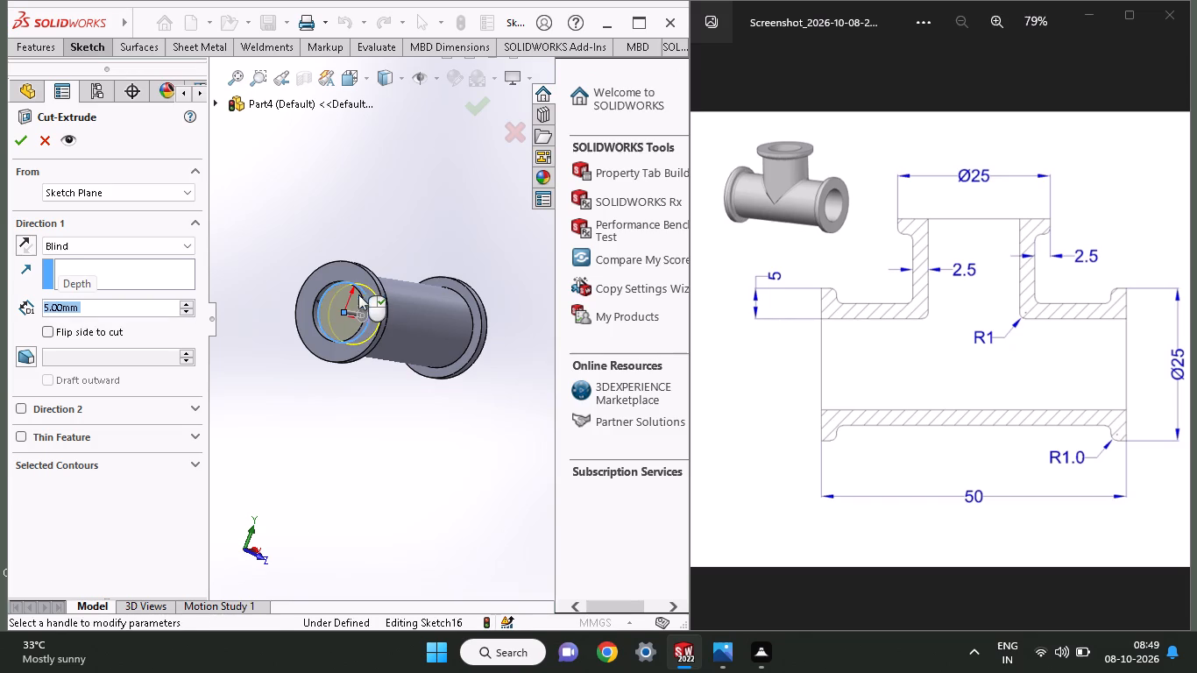
{"action": "left_click", "coordinate": [13, 137]}
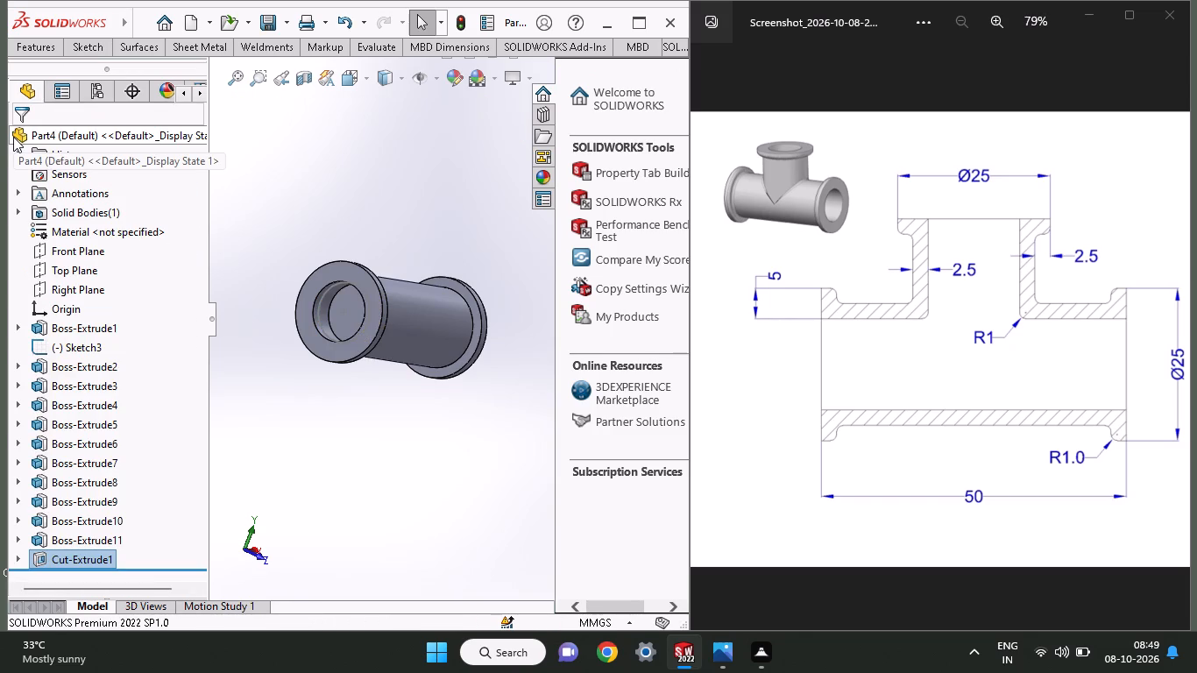
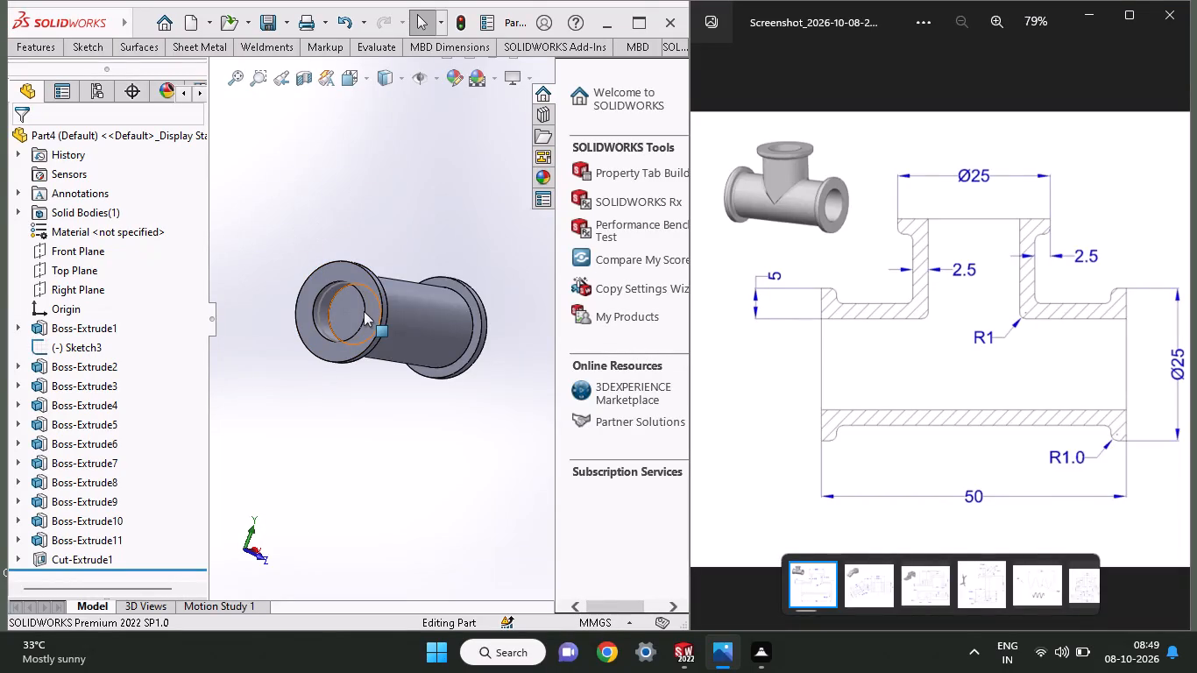
Start a sketch on the circular face at the bottom of the bore and draw an origin-centred circle of 7.5 mm radius.
{"action": "left_click", "coordinate": [364, 311]}
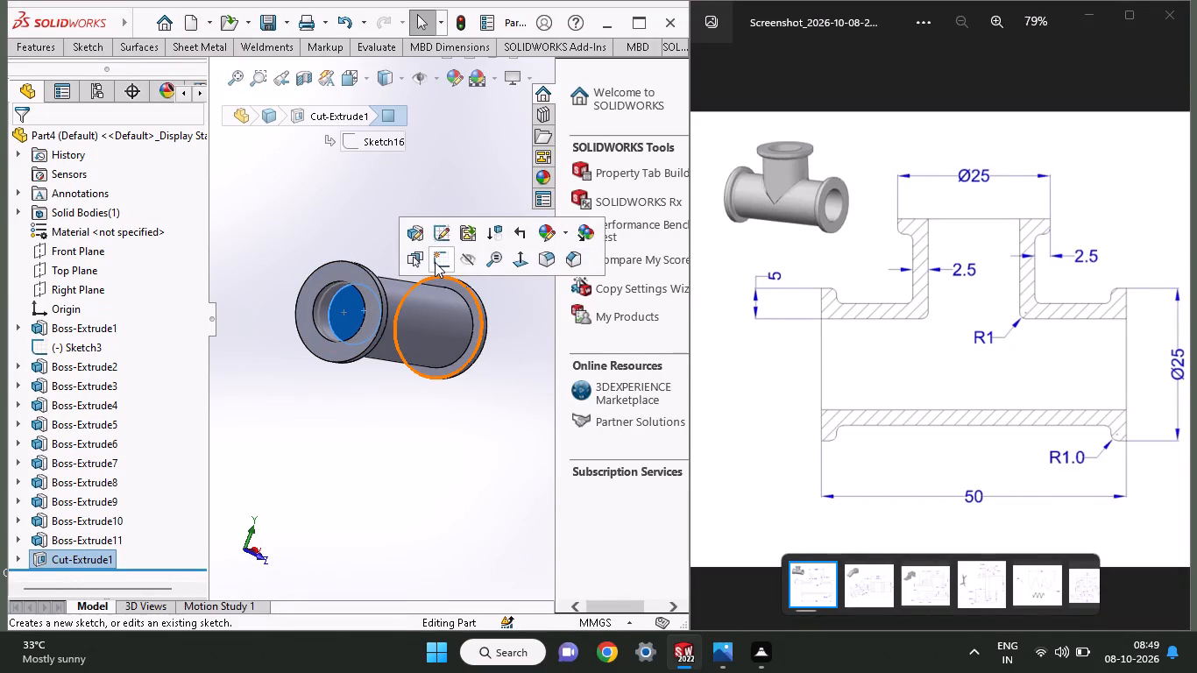
{"action": "left_click", "coordinate": [435, 262]}
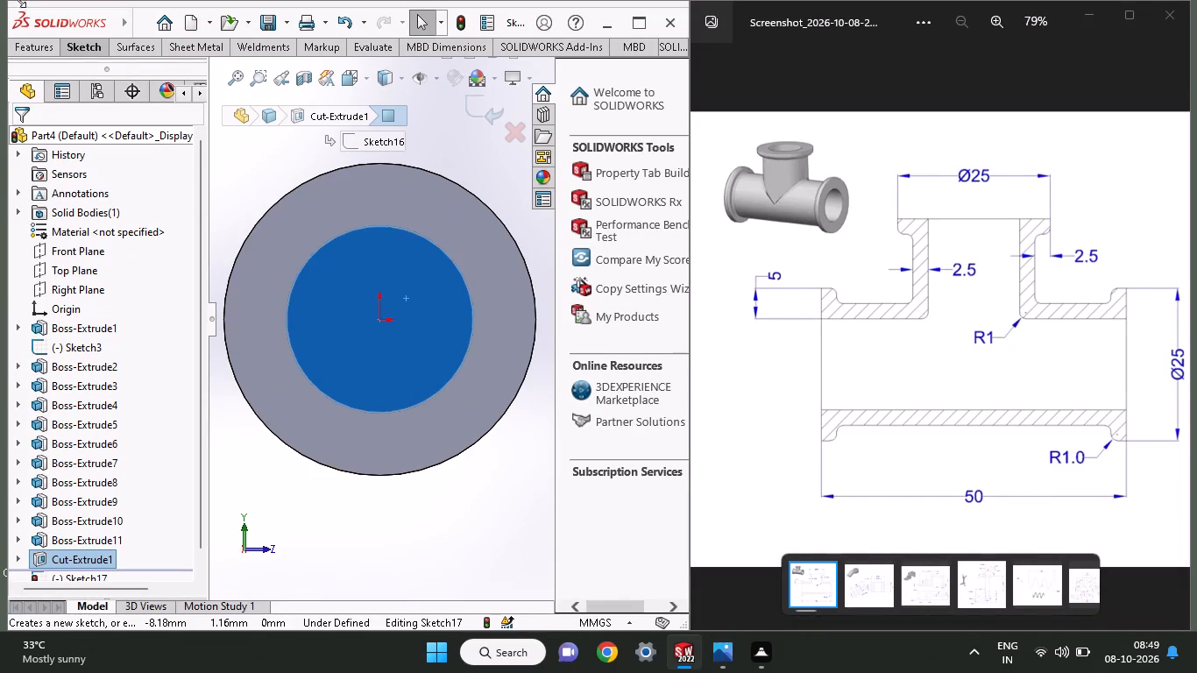
{"action": "left_click", "coordinate": [67, 45]}
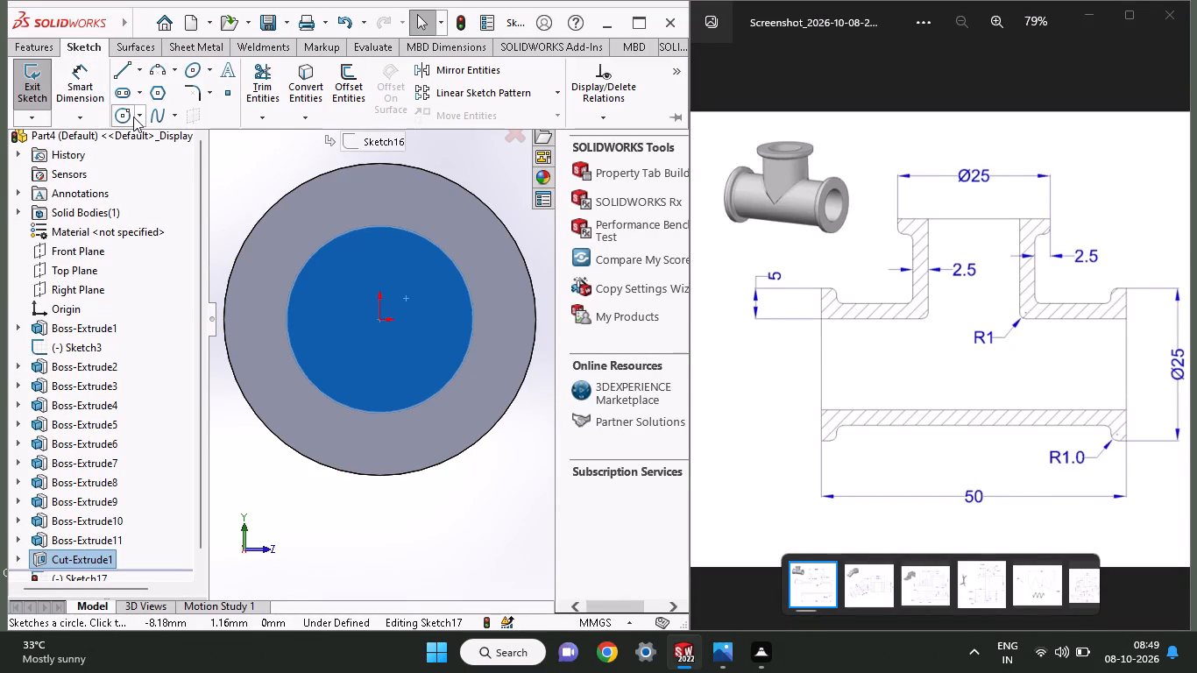
{"action": "left_click", "coordinate": [126, 117]}
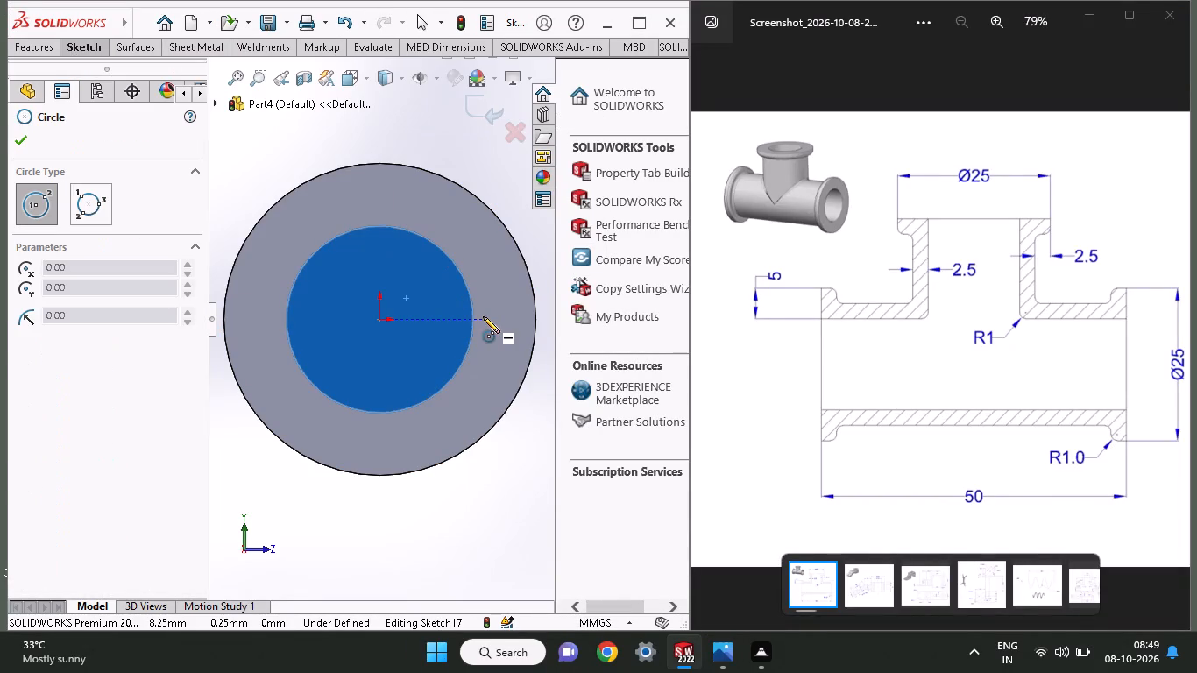
{"action": "left_click", "coordinate": [376, 322]}
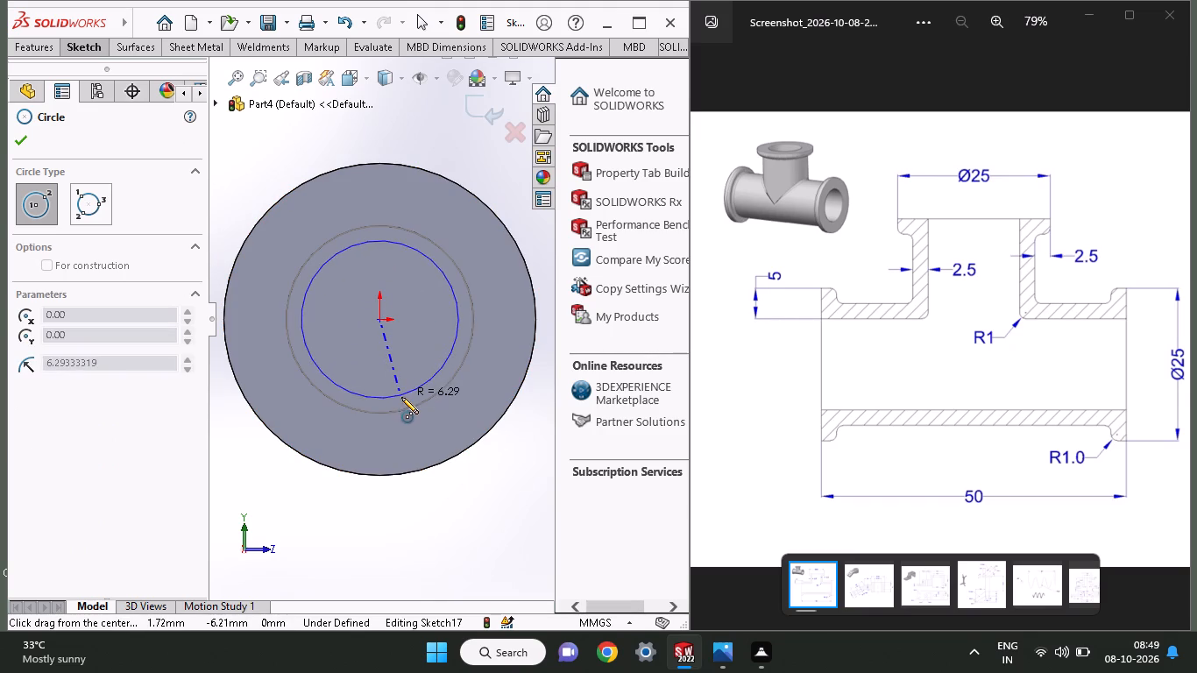
{"action": "left_click", "coordinate": [404, 413]}
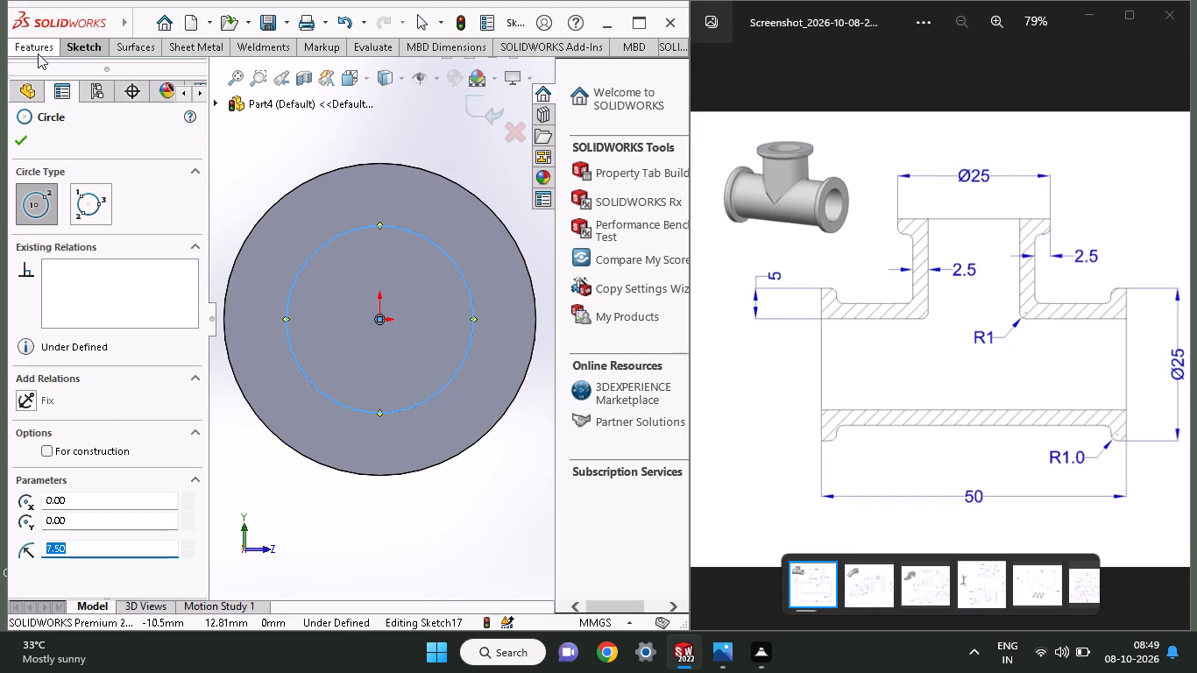
Cut-extrude this circle further into the pipe to a blind depth of 5 mm.
{"action": "left_click", "coordinate": [38, 53]}
{"action": "left_click", "coordinate": [287, 122]}
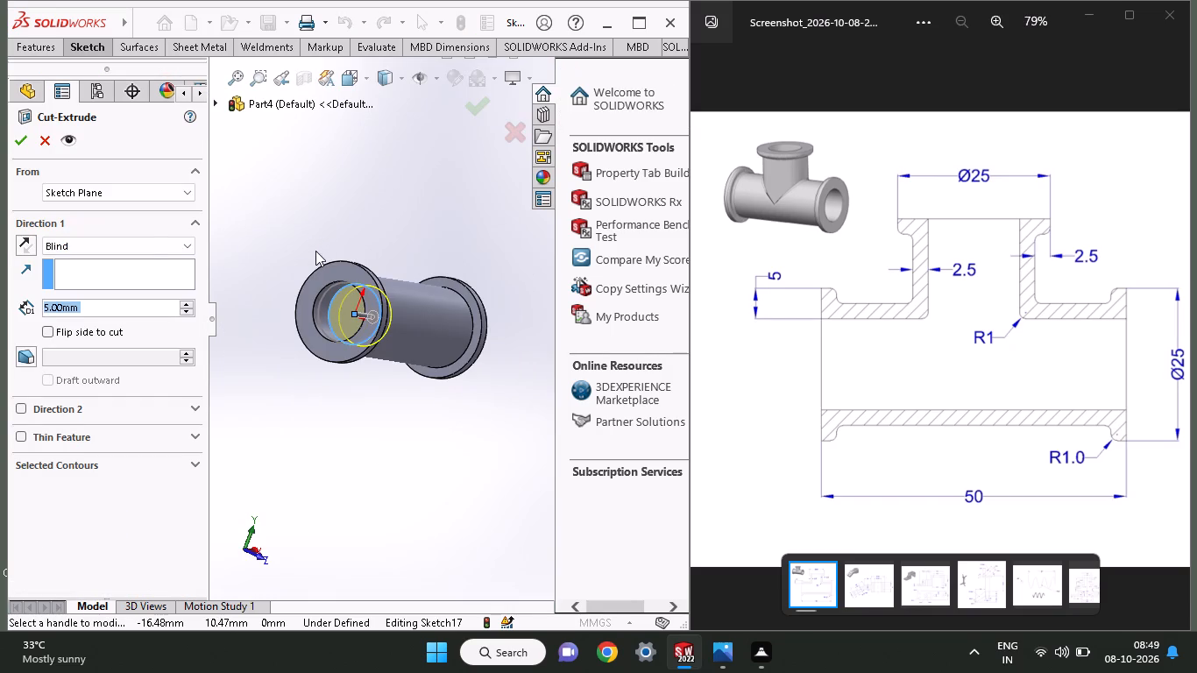
{"action": "left_click", "coordinate": [19, 148]}
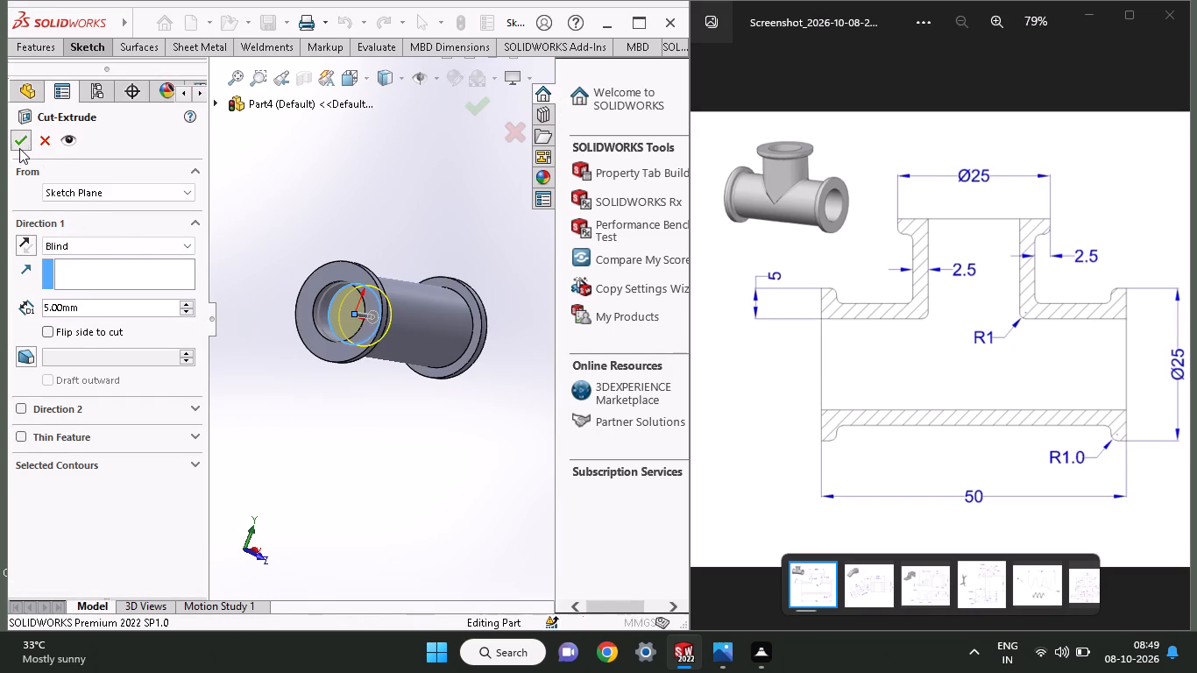
Start a sketch on the deepened bore's bottom face and draw an origin-centred circle of 7.5 mm radius.
{"action": "scroll", "coordinate": [372, 297], "scroll_direction": "up", "scroll_amount": 1}
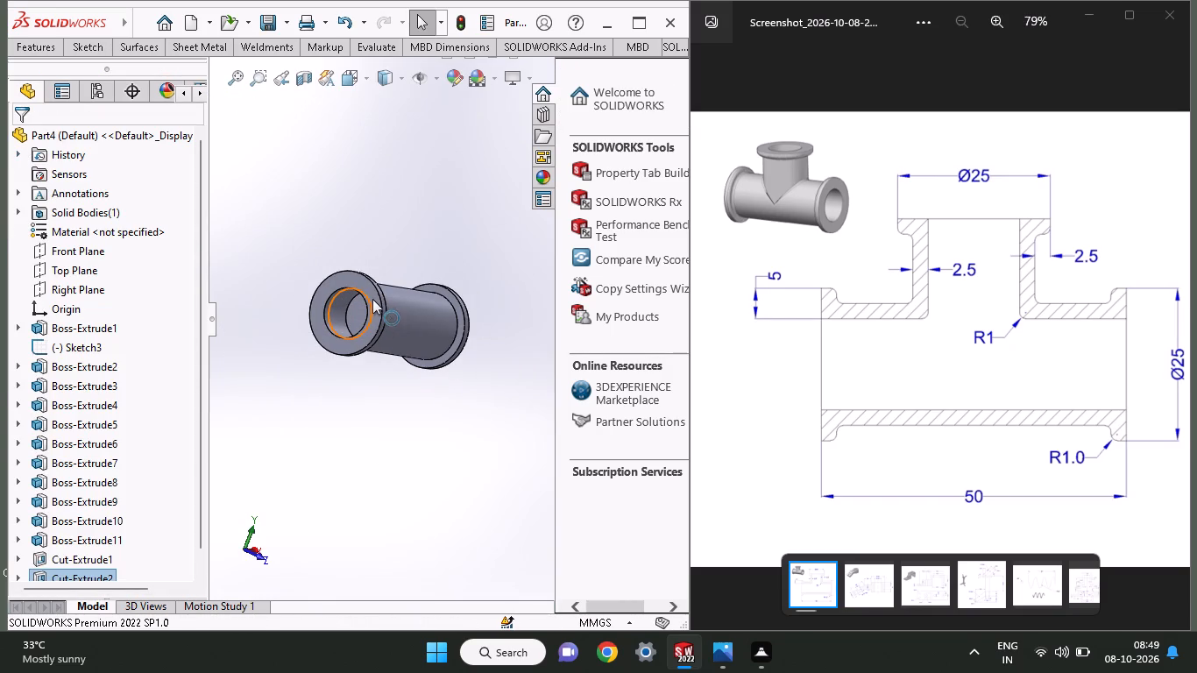
{"action": "left_click", "coordinate": [358, 314]}
{"action": "left_click", "coordinate": [429, 259]}
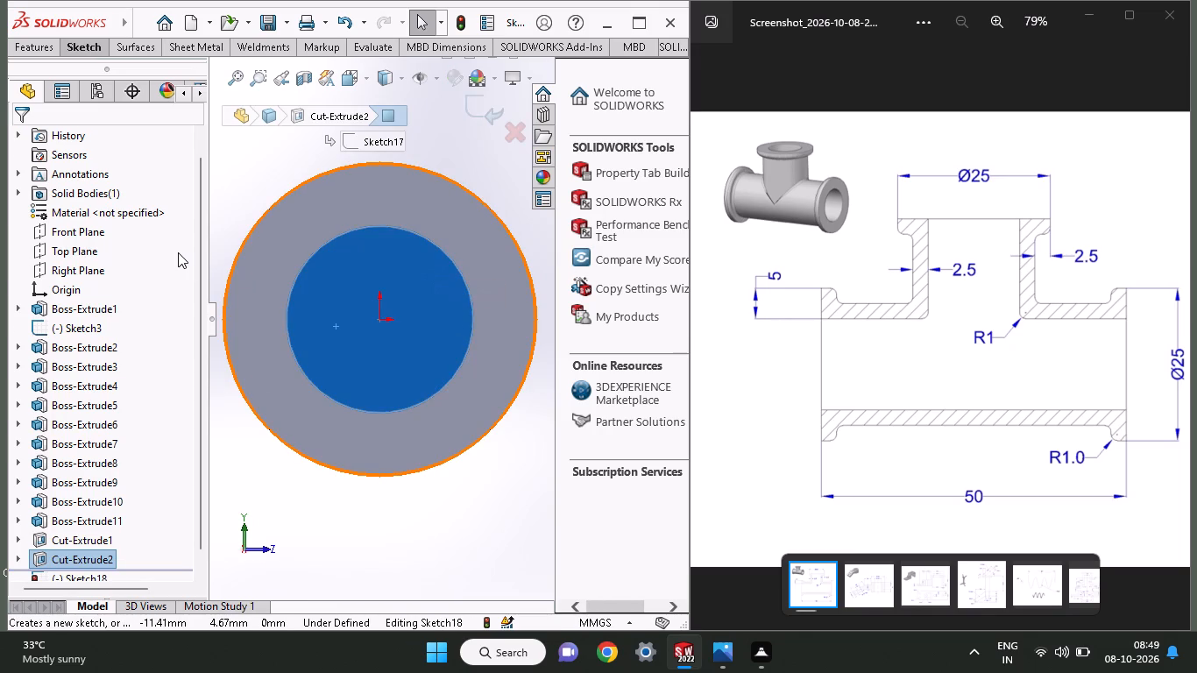
{"action": "scroll", "coordinate": [178, 251], "scroll_direction": "down", "scroll_amount": 1}
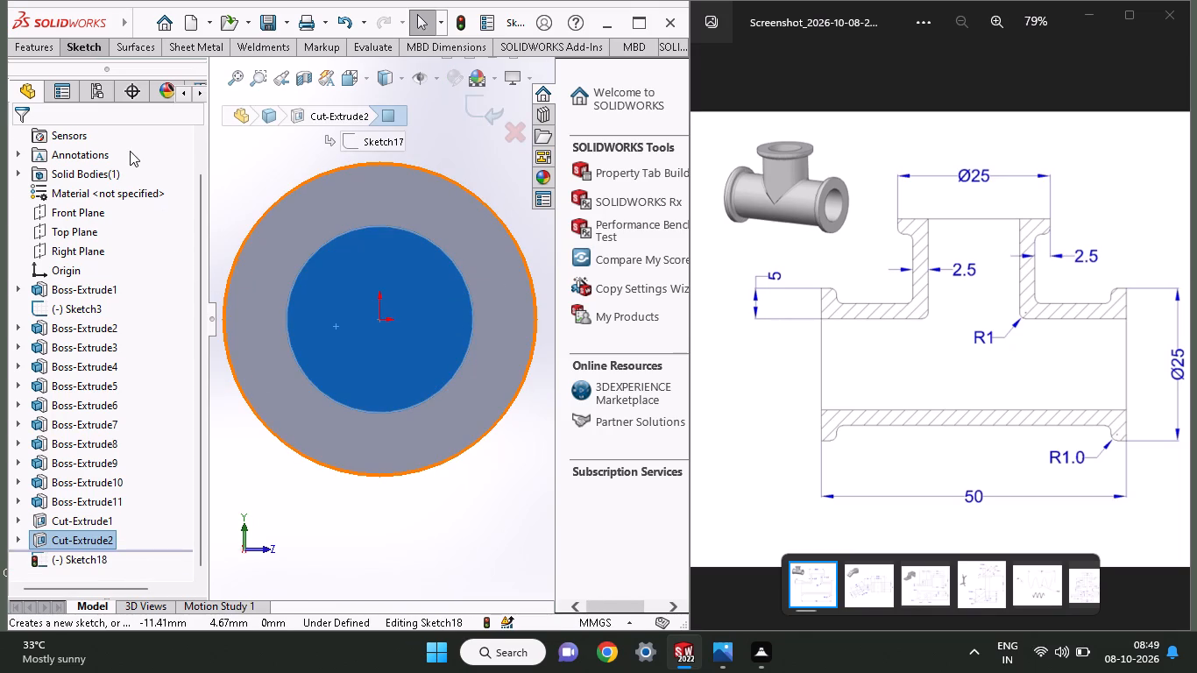
{"action": "left_click", "coordinate": [78, 50]}
{"action": "left_click", "coordinate": [117, 109]}
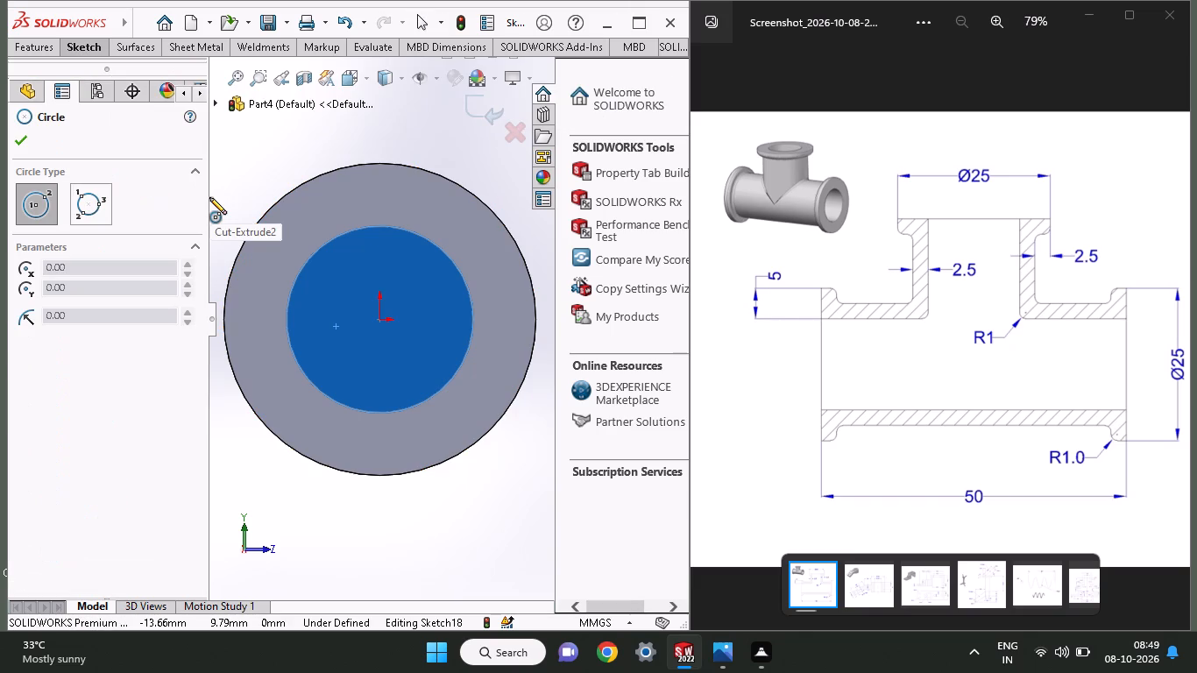
{"action": "left_click", "coordinate": [385, 319]}
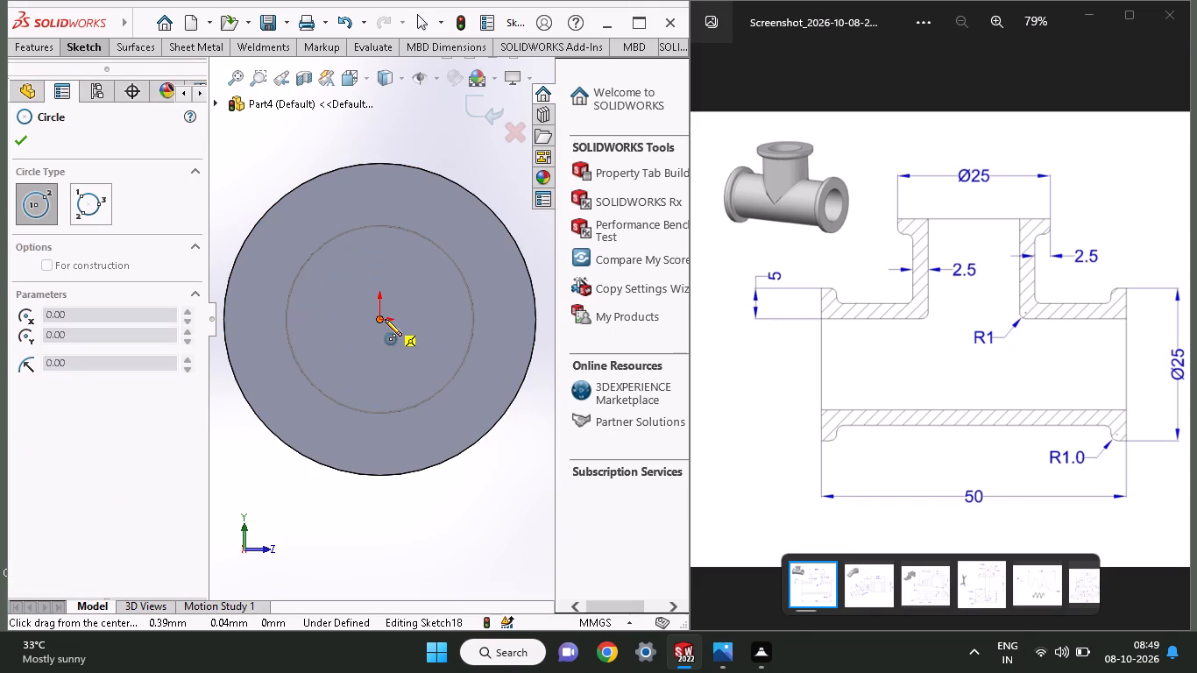
{"action": "left_click", "coordinate": [401, 233]}
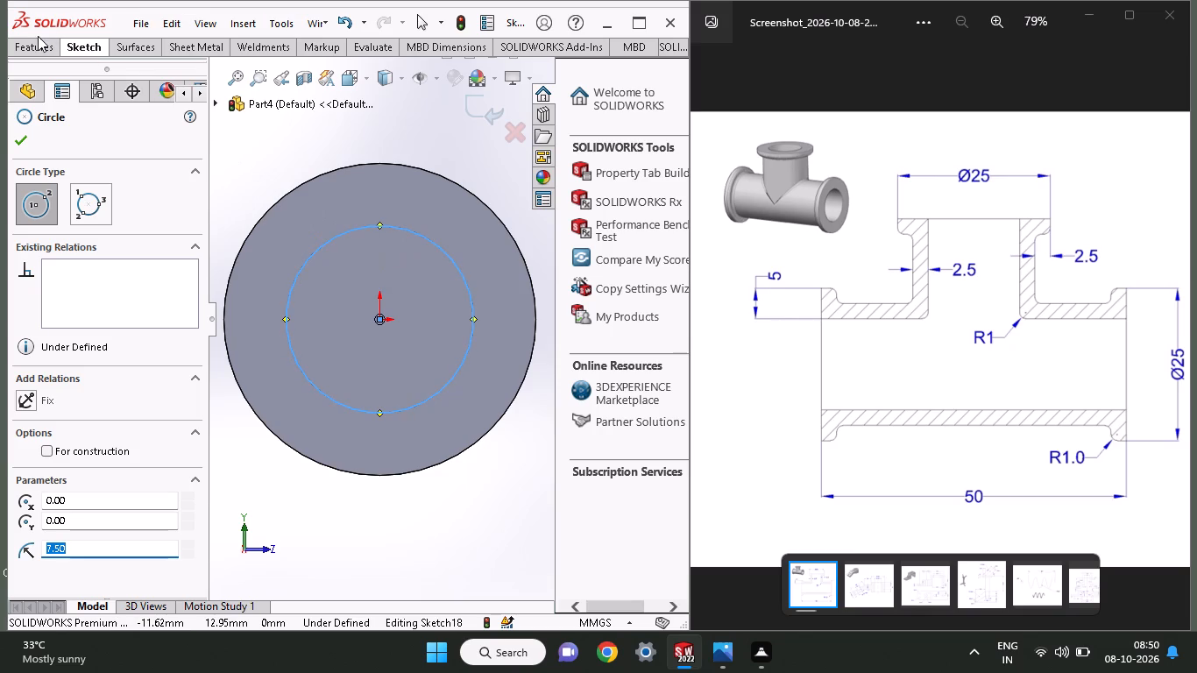
Cut-extrude this circle another 5 mm blind to extend the bore along the pipe.
{"action": "left_click", "coordinate": [37, 40]}
{"action": "left_click", "coordinate": [262, 89]}
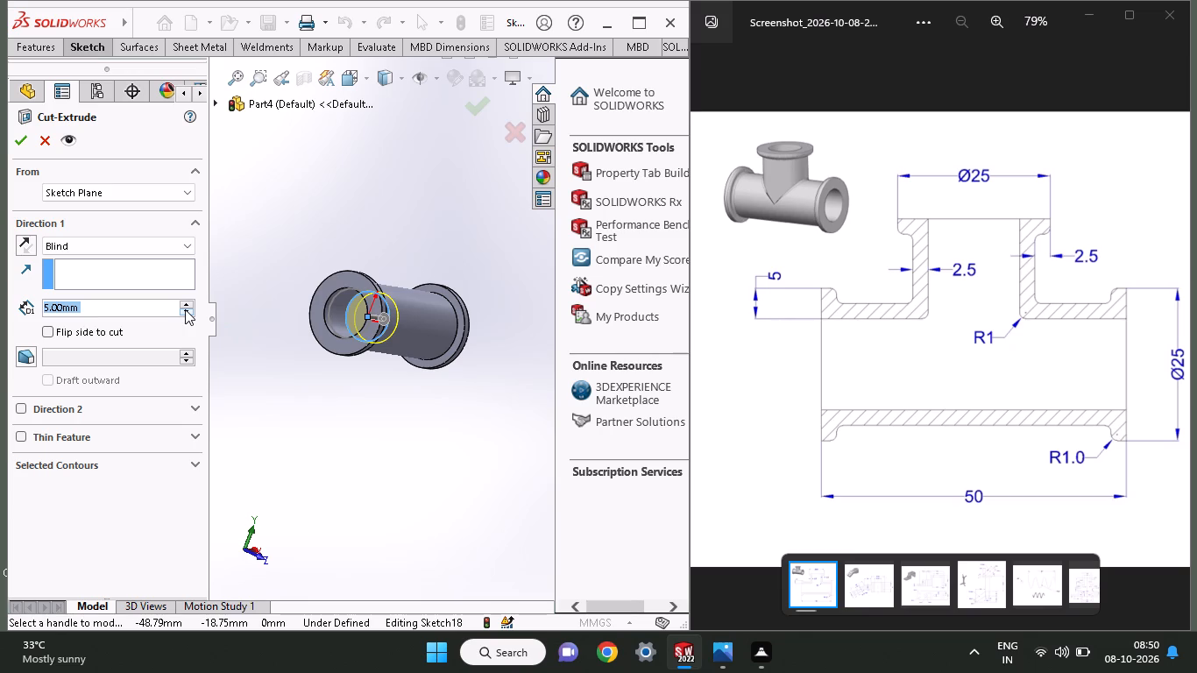
{"action": "left_click", "coordinate": [18, 139]}
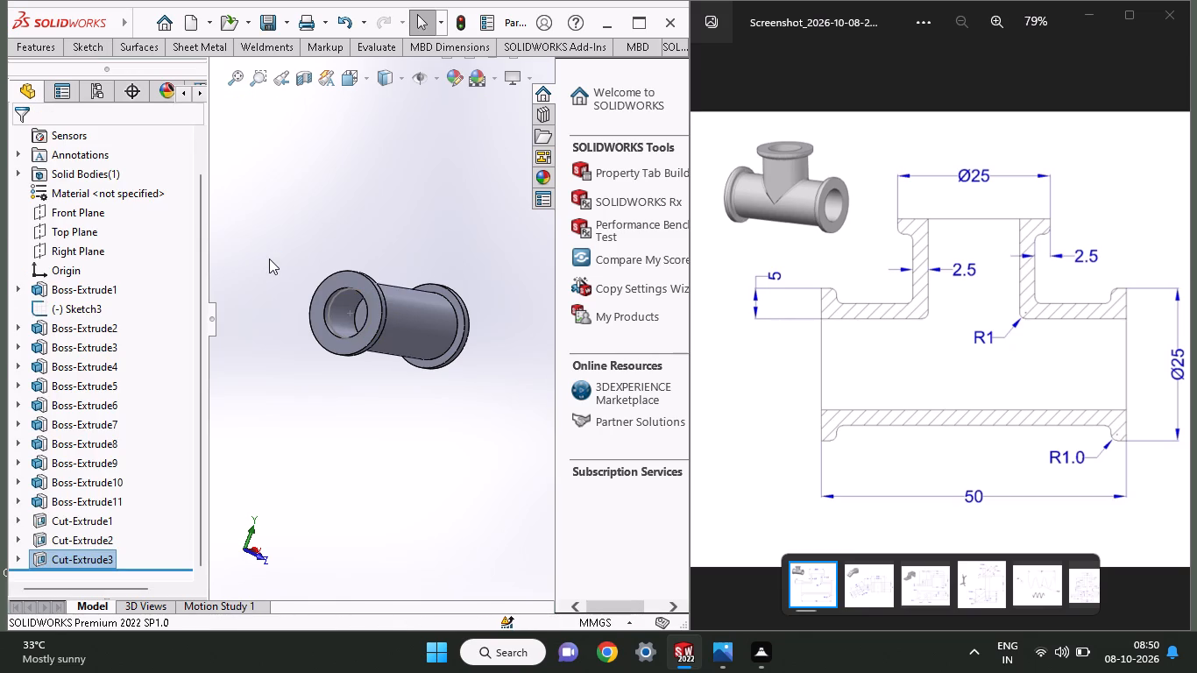
Start a new sketch on the circular face at the bottom of the extended bore.
{"action": "left_click", "coordinate": [356, 310]}
{"action": "left_click", "coordinate": [344, 214]}
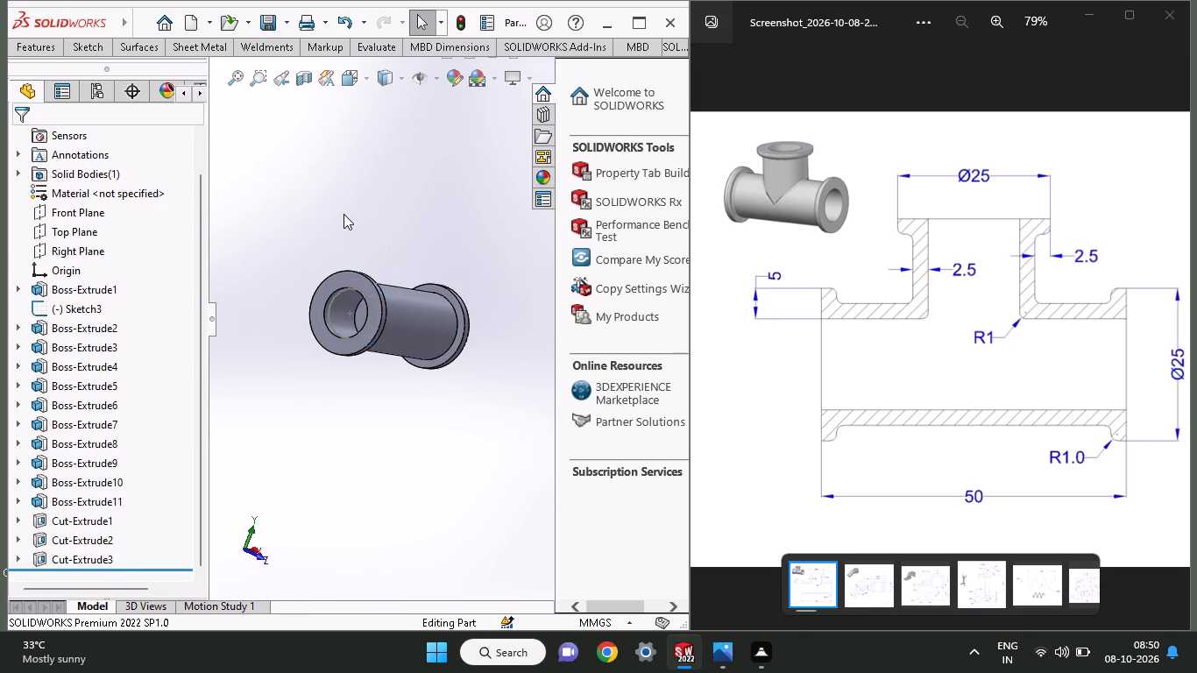
{"action": "middle_click_drag", "start_coordinate": [344, 214], "coordinate": [365, 245]}
{"action": "scroll", "coordinate": [344, 214], "scroll_direction": "up", "scroll_amount": 1}
{"action": "left_click", "coordinate": [375, 333]}
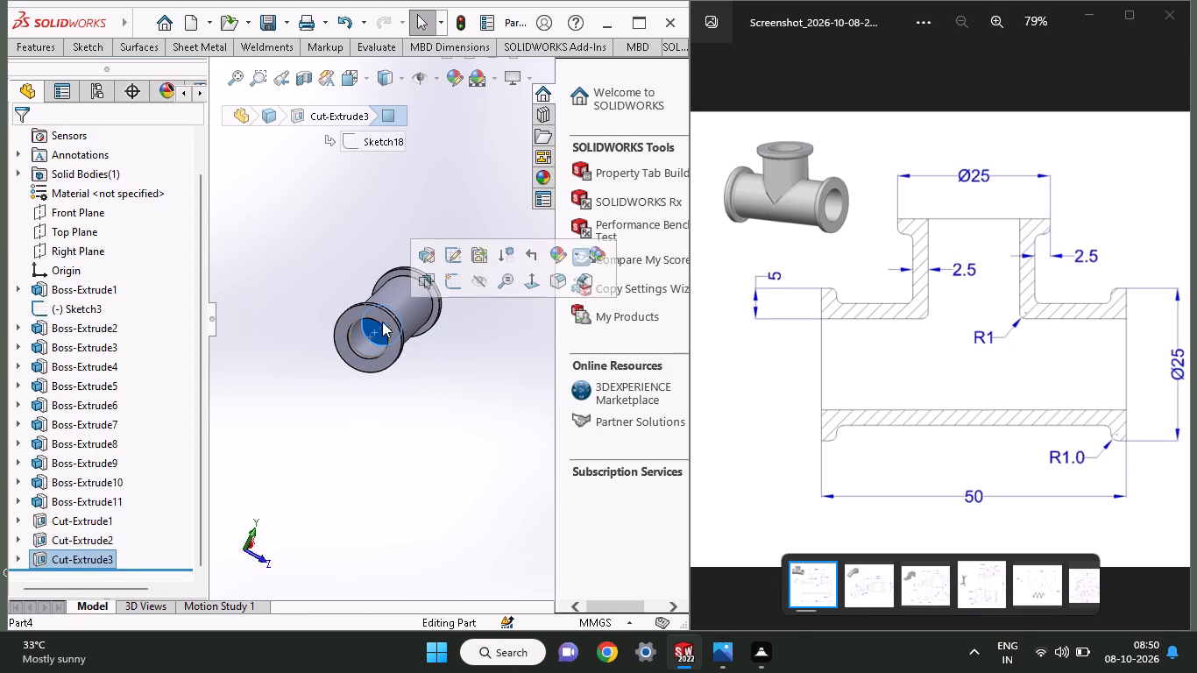
{"action": "left_click", "coordinate": [452, 291]}
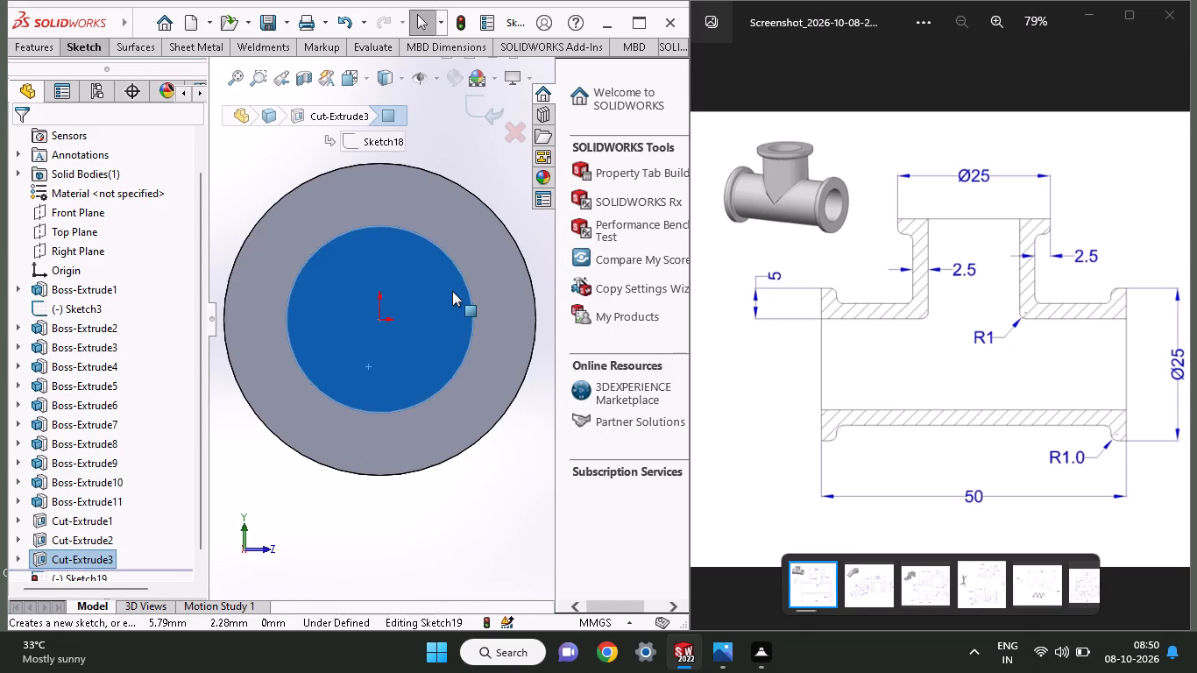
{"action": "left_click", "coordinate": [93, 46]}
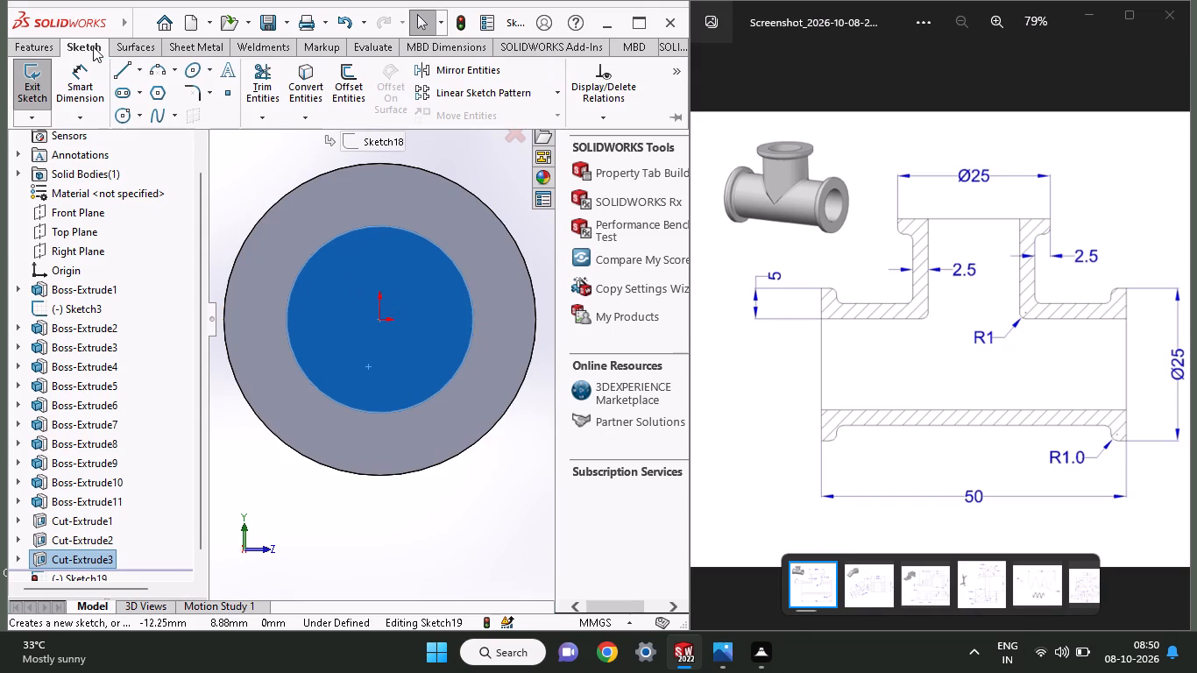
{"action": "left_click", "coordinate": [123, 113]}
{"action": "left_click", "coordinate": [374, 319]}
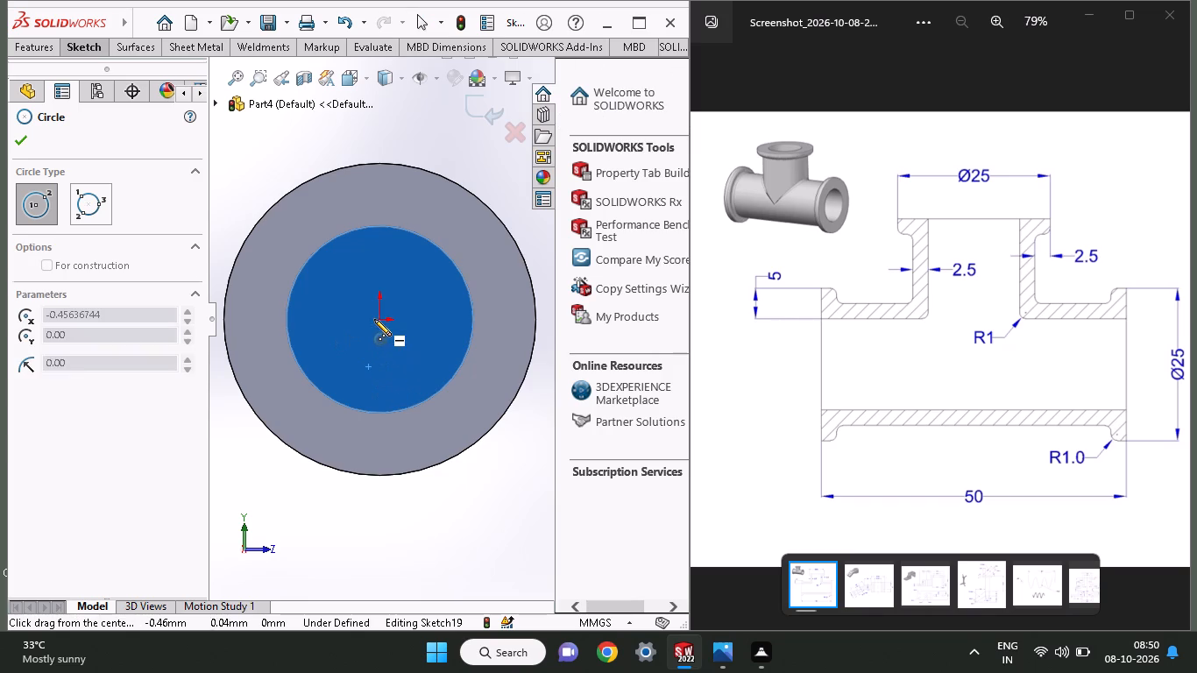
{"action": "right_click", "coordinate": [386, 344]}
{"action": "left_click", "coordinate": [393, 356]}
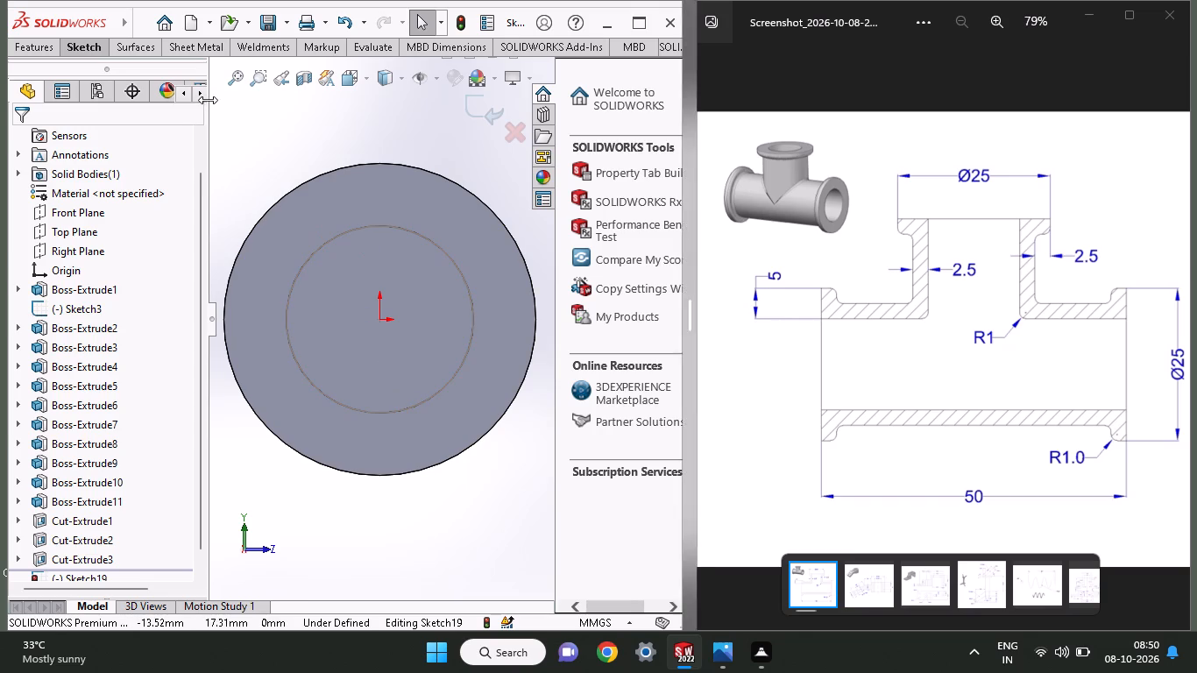
Draw an origin-centred circle of 7.5 mm radius matching the bore's edge.
{"action": "left_click", "coordinate": [74, 49]}
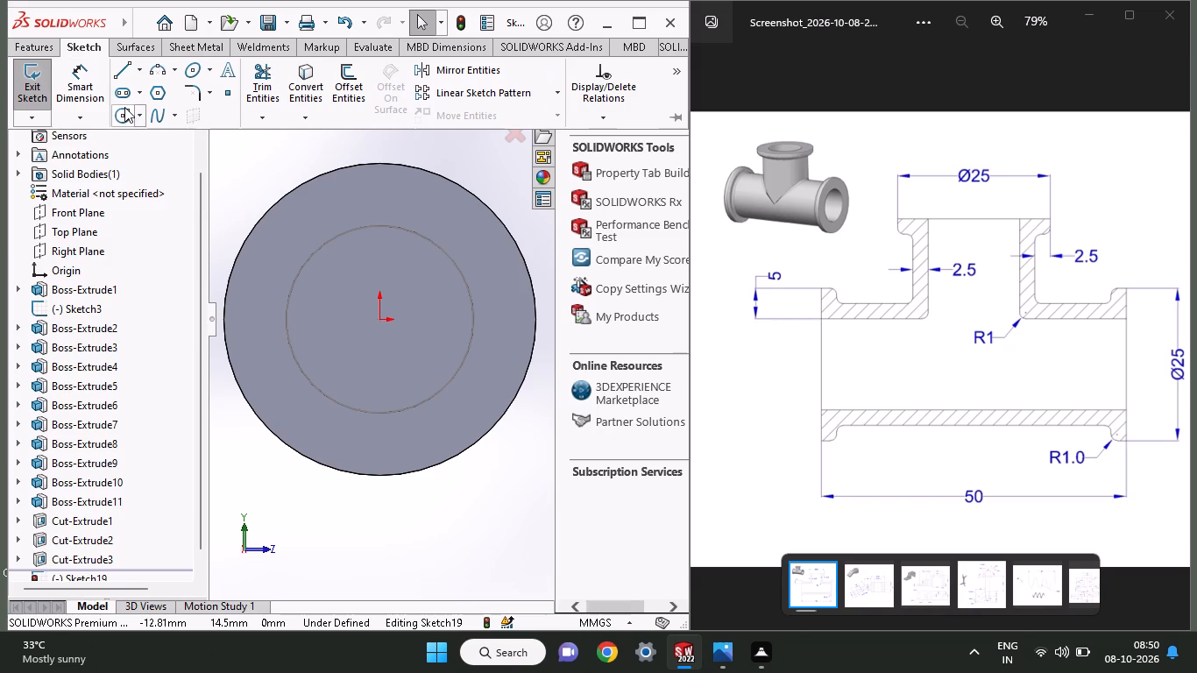
{"action": "left_click", "coordinate": [121, 108]}
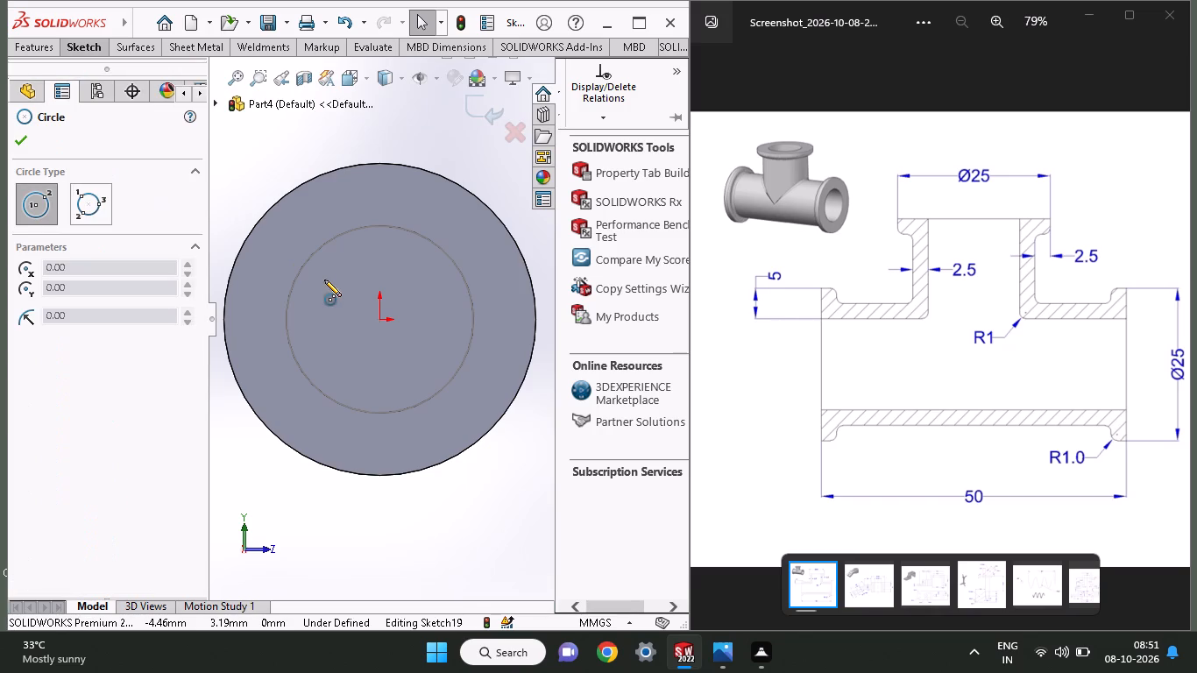
{"action": "left_click", "coordinate": [378, 321]}
{"action": "left_click", "coordinate": [419, 400]}
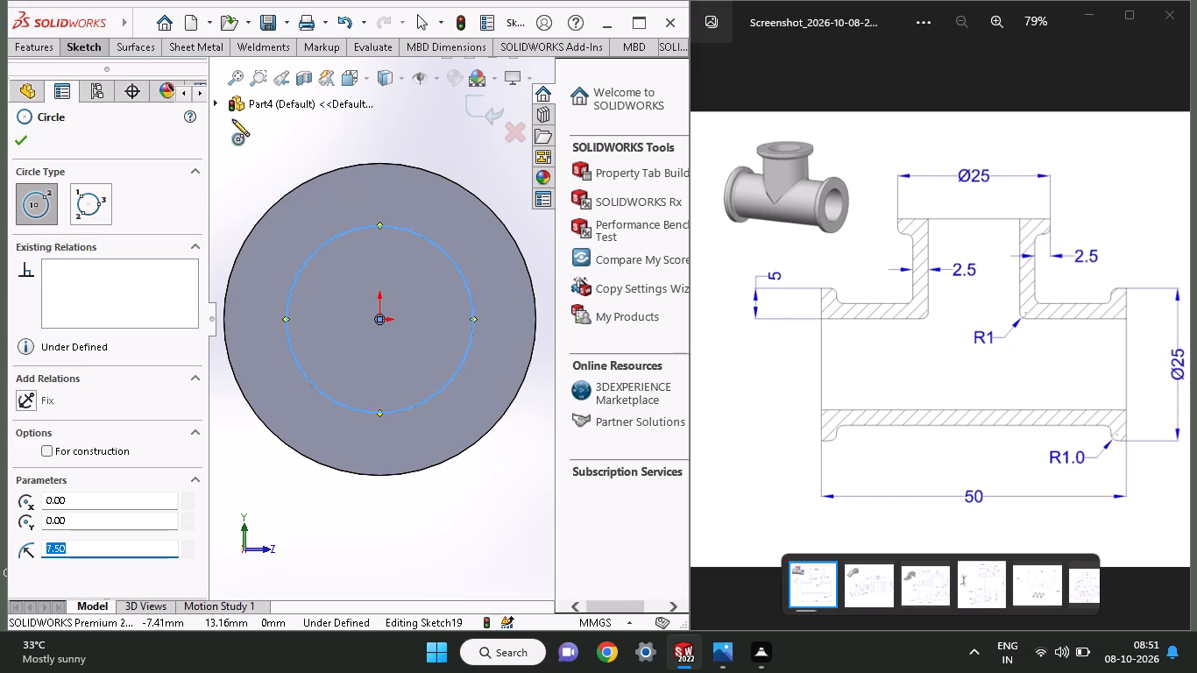
Extrude this circle as a blind boss 5 mm deep inside the bore, merged with the pipe body.
{"action": "left_click", "coordinate": [46, 46]}
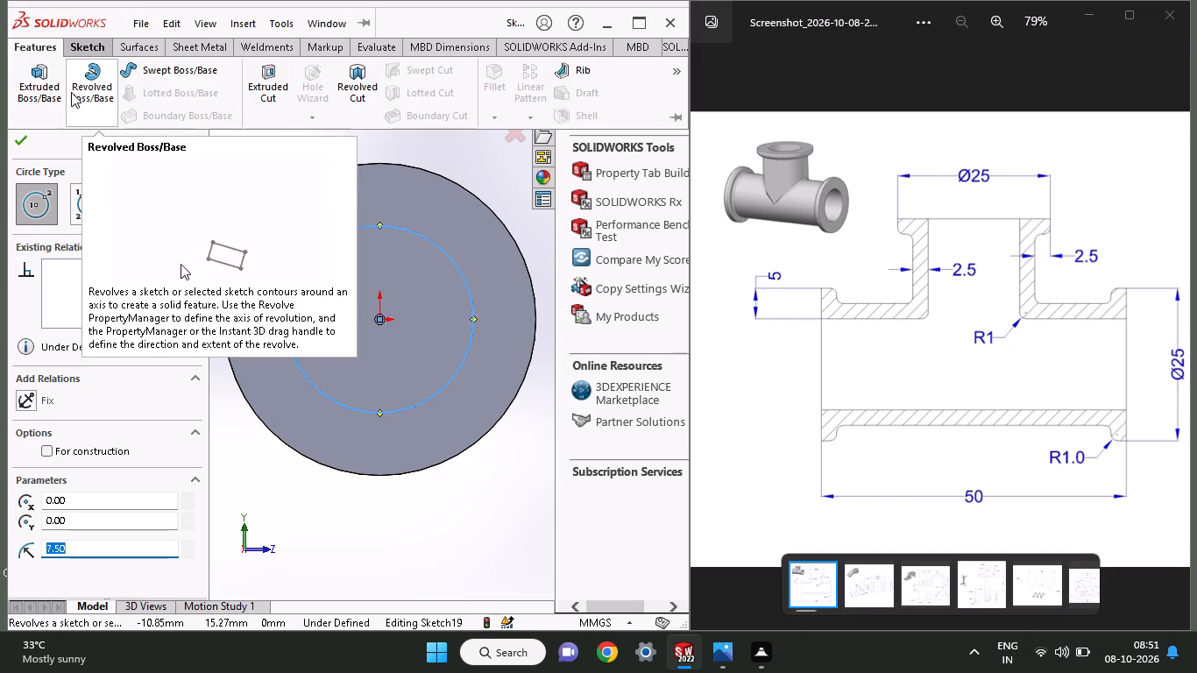
{"action": "left_click", "coordinate": [45, 88]}
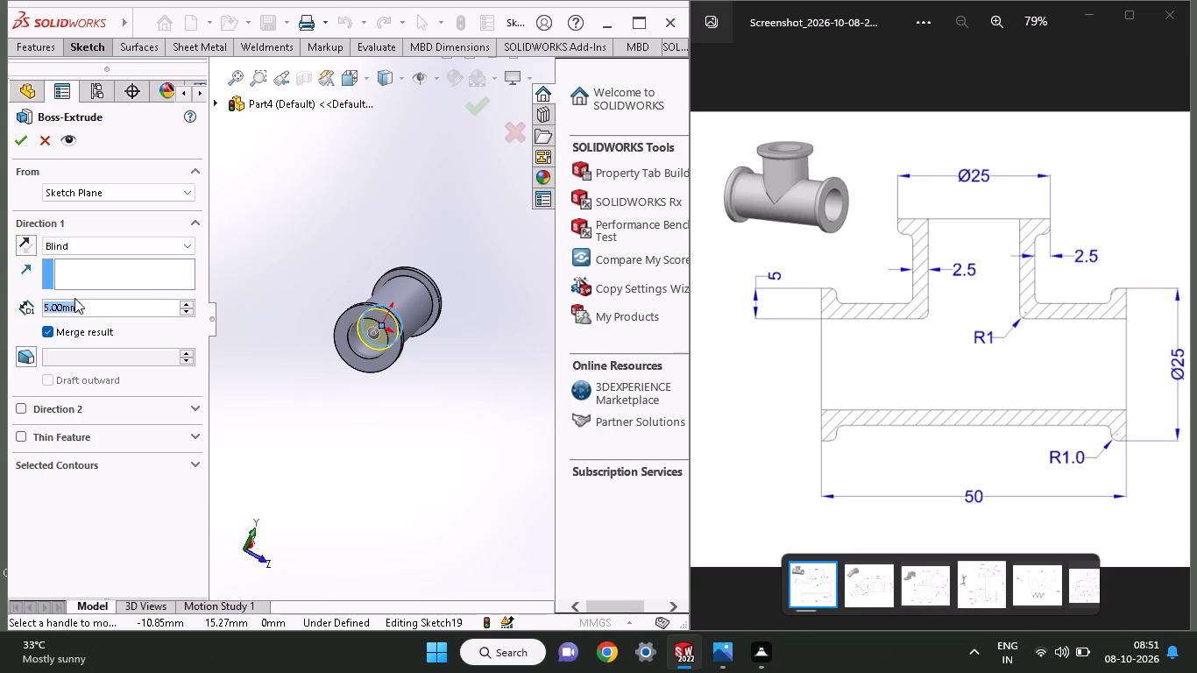
{"action": "key", "text": "BackSpace"}
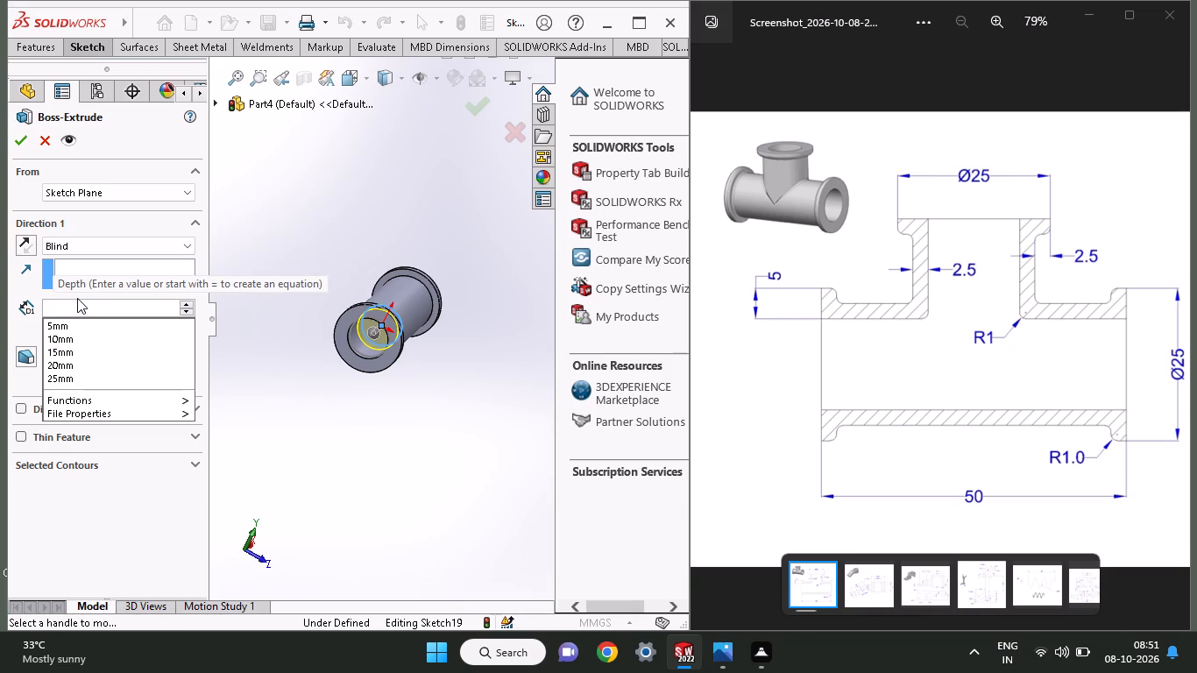
{"action": "key", "text": "5"}
{"action": "key", "text": "Return"}
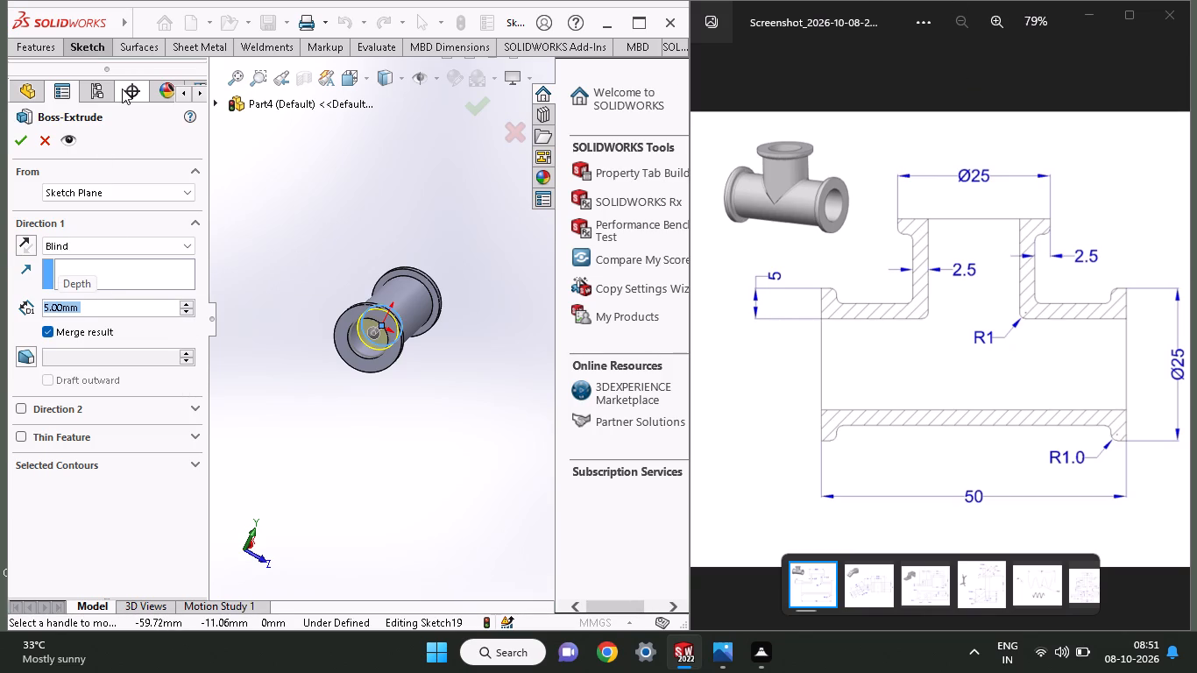
{"action": "left_click", "coordinate": [29, 142]}
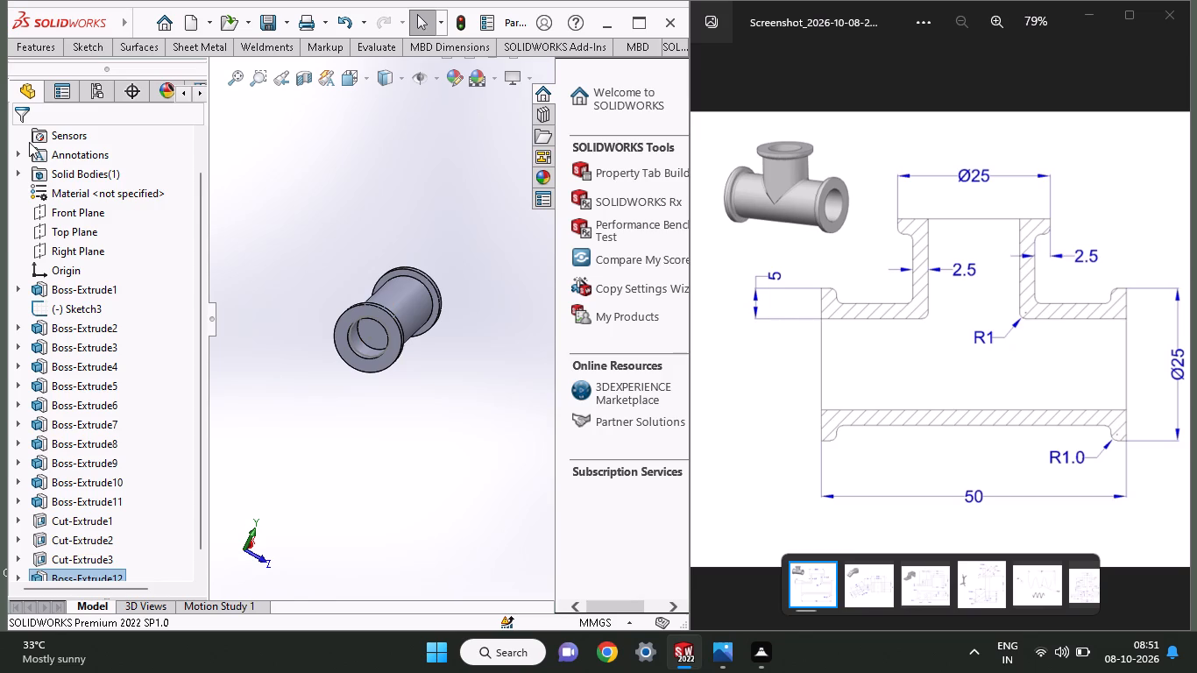
Start a sketch on the new boss's circular end face inside the bore and draw an origin-centred circle of 7.5 mm radius.
{"action": "left_click", "coordinate": [377, 326]}
{"action": "left_click", "coordinate": [455, 284]}
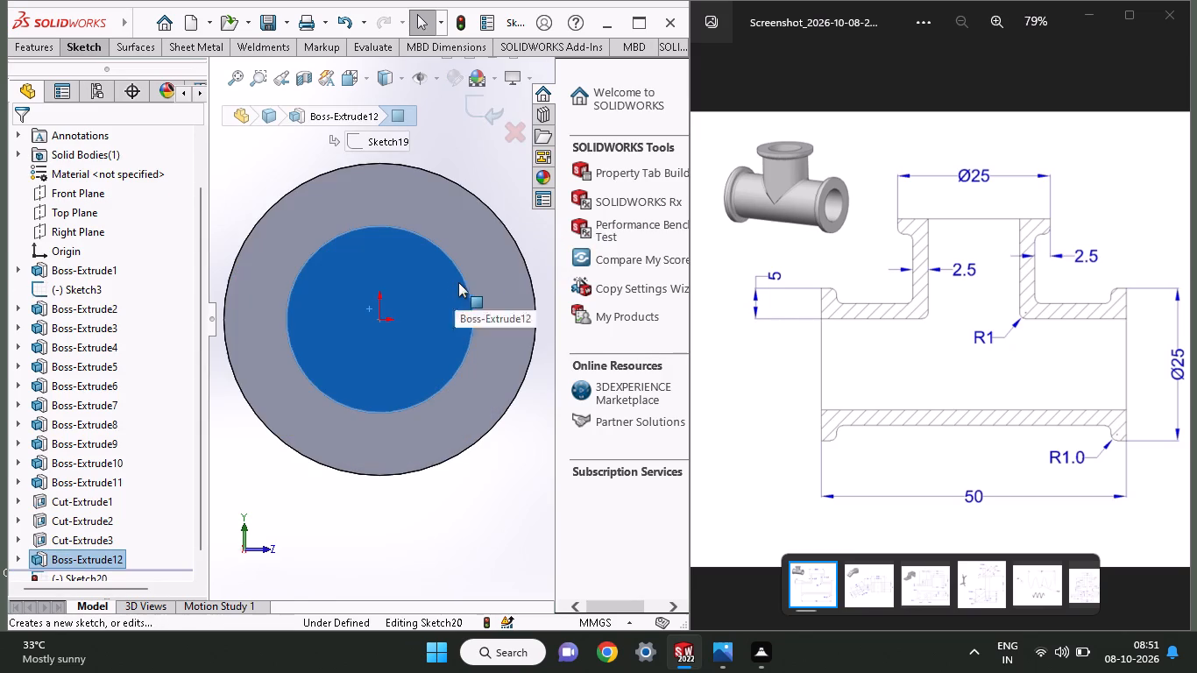
{"action": "left_click", "coordinate": [83, 53]}
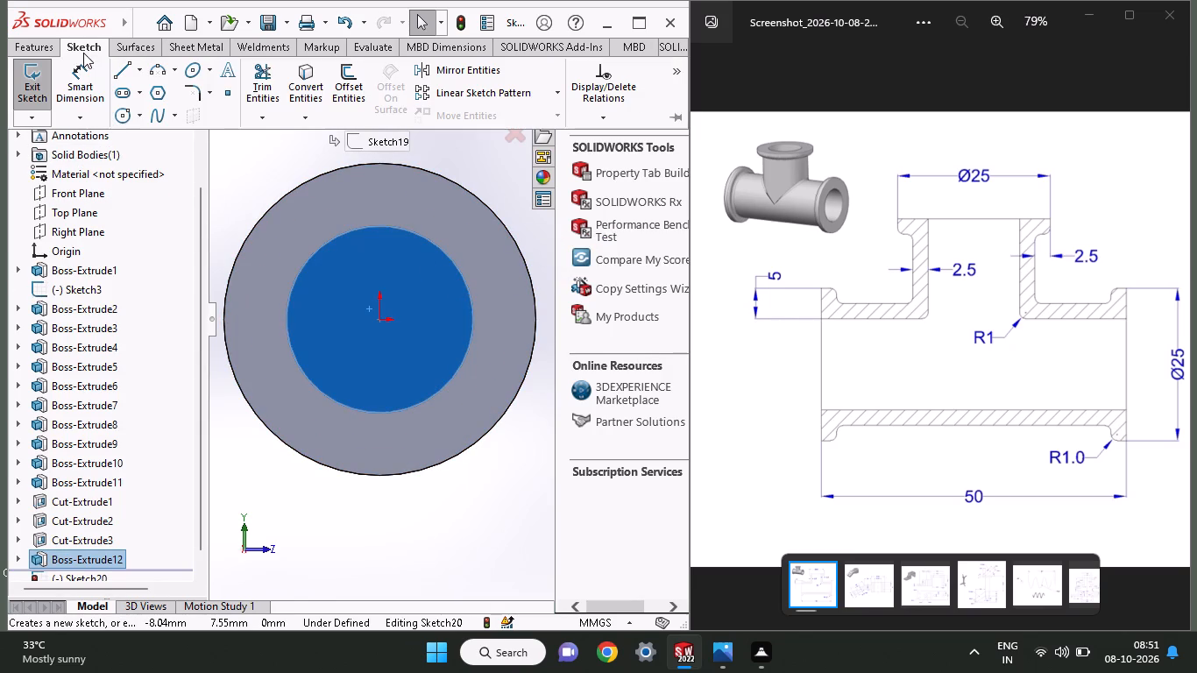
{"action": "left_click", "coordinate": [131, 119]}
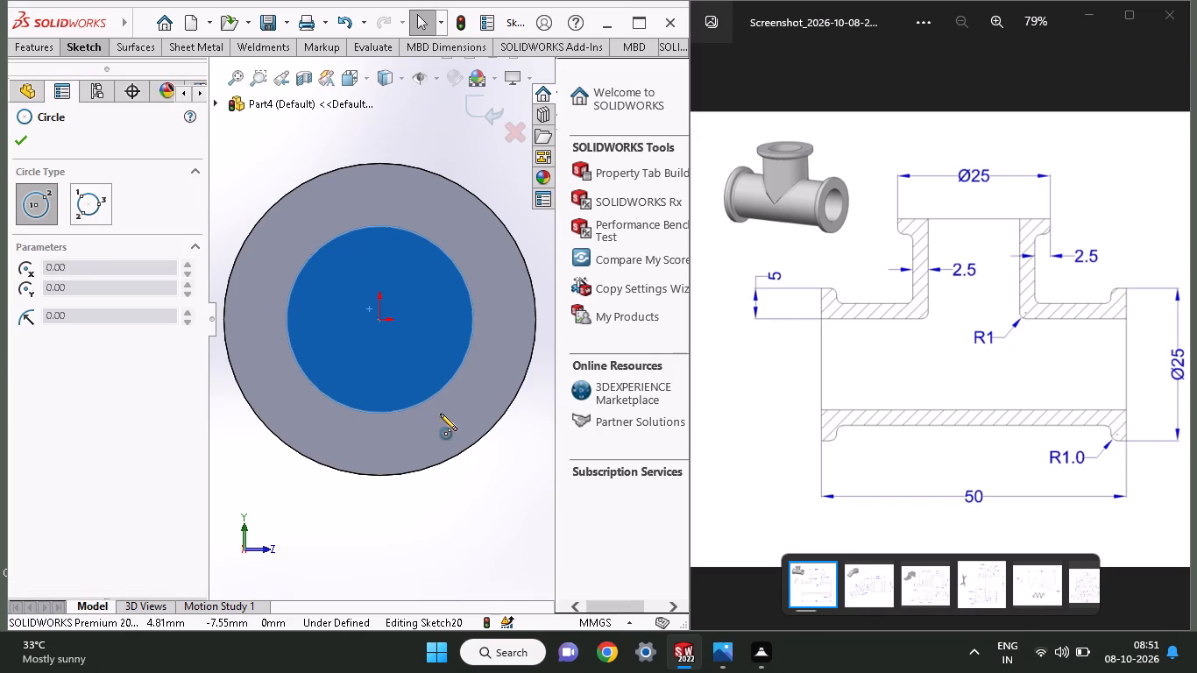
{"action": "left_click", "coordinate": [385, 321]}
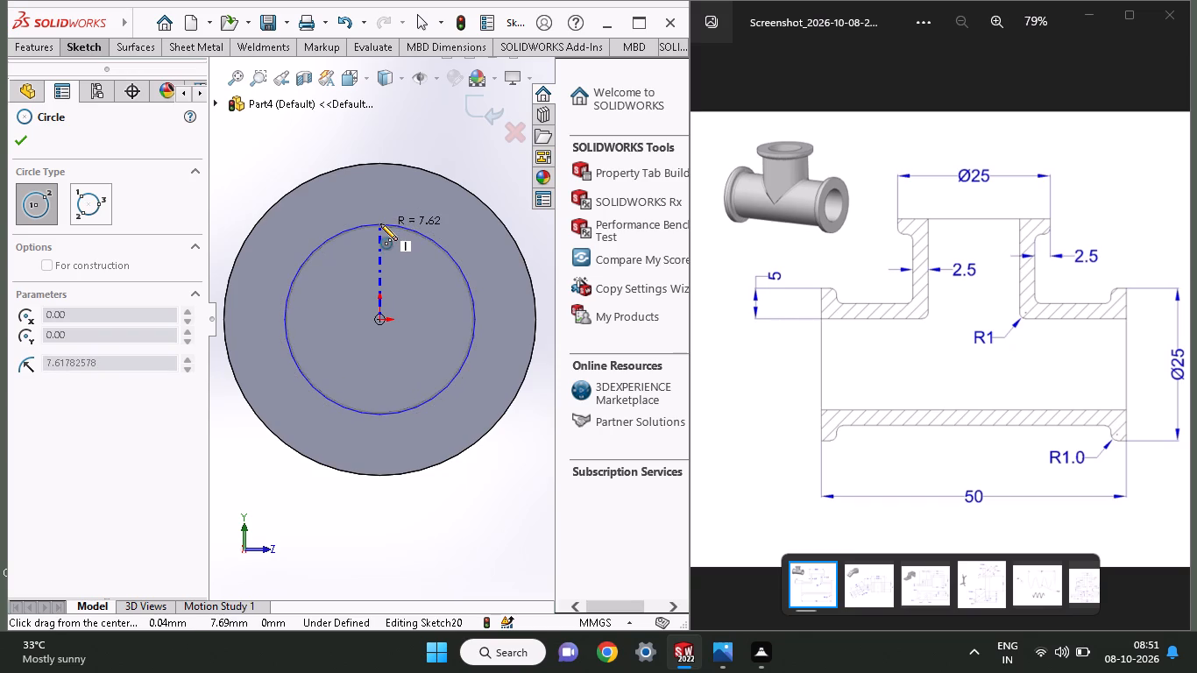
{"action": "left_click", "coordinate": [436, 391]}
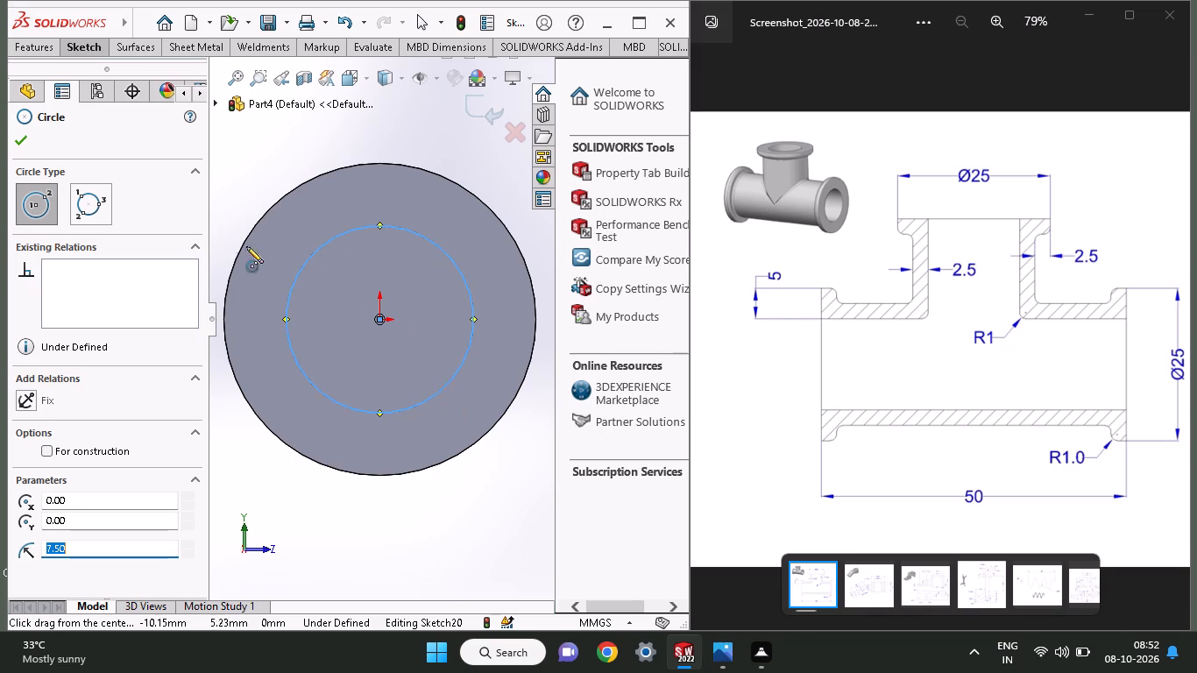
Cut the 7.5 mm radius circle into the pipe as a blind extruded cut 5 mm deep.
{"action": "left_click", "coordinate": [49, 52]}
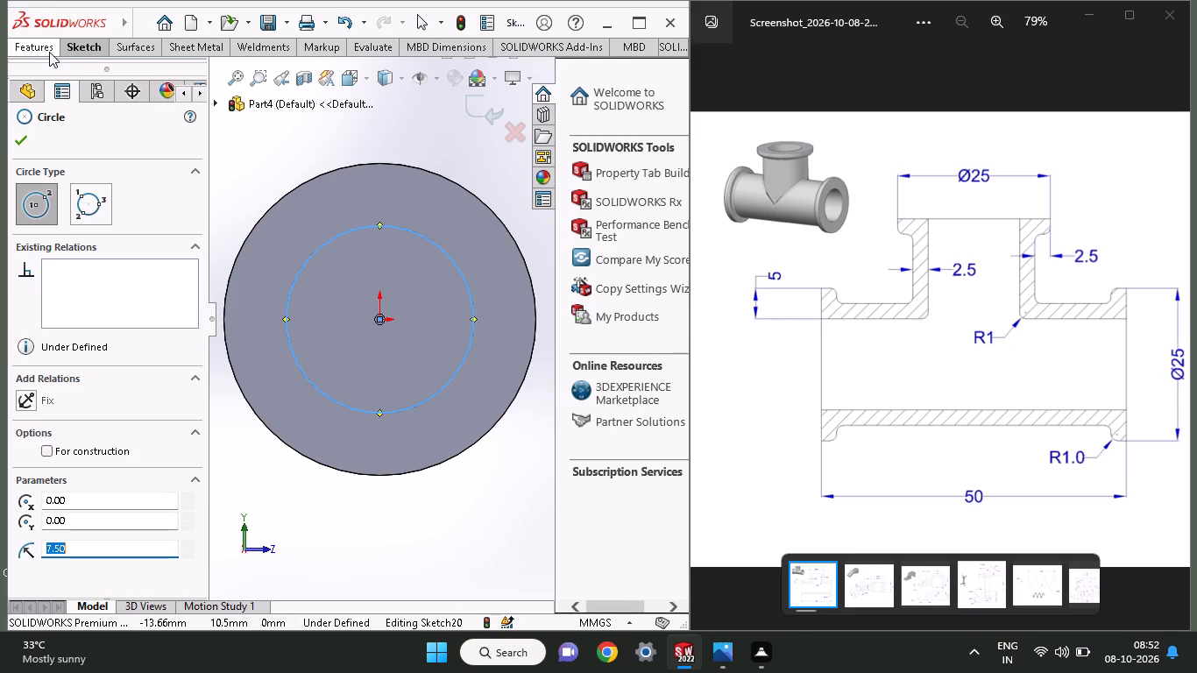
{"action": "left_click", "coordinate": [262, 93]}
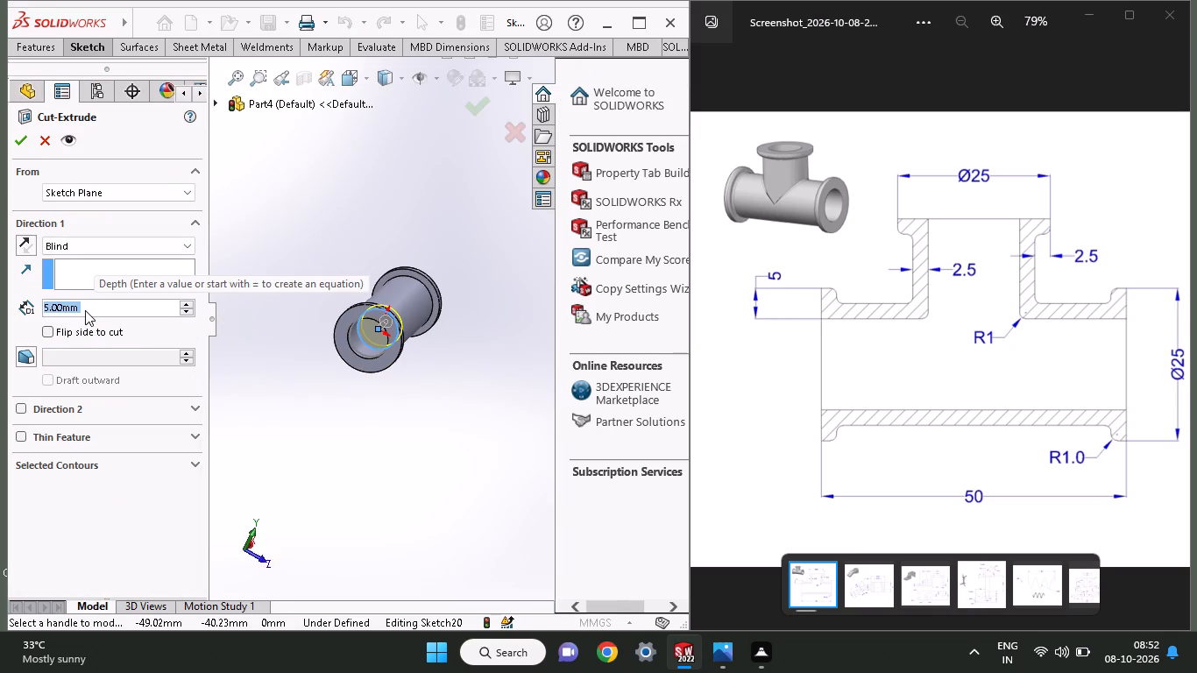
{"action": "key", "text": "5"}
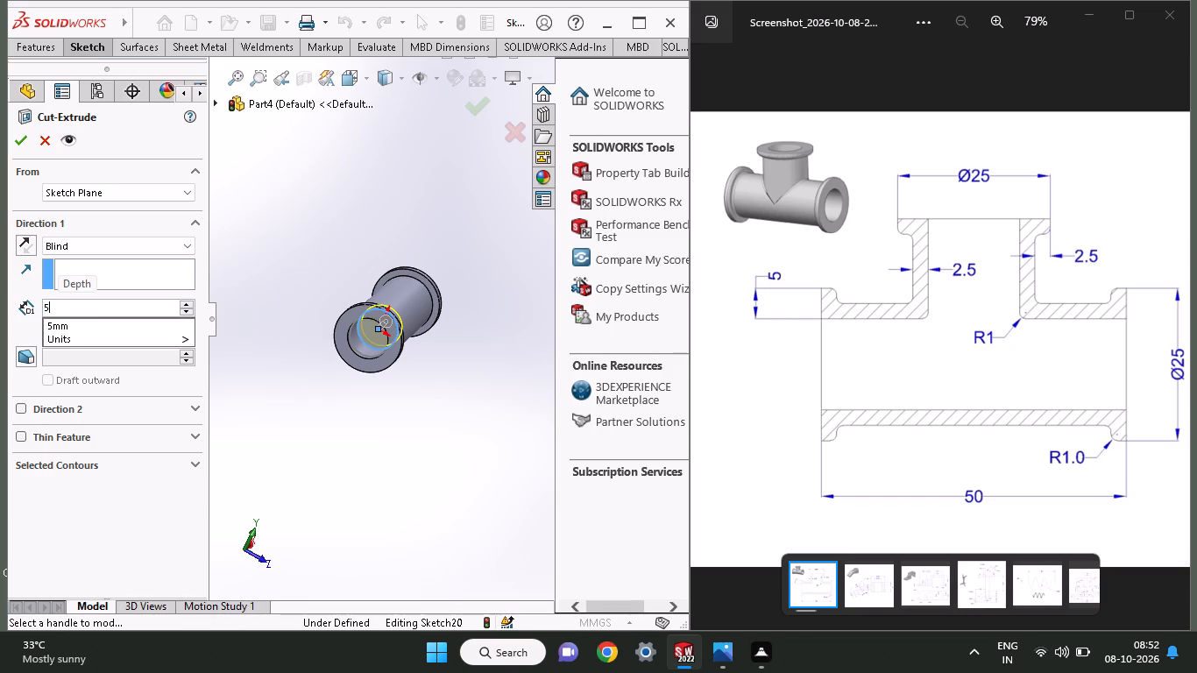
{"action": "key", "text": "Return"}
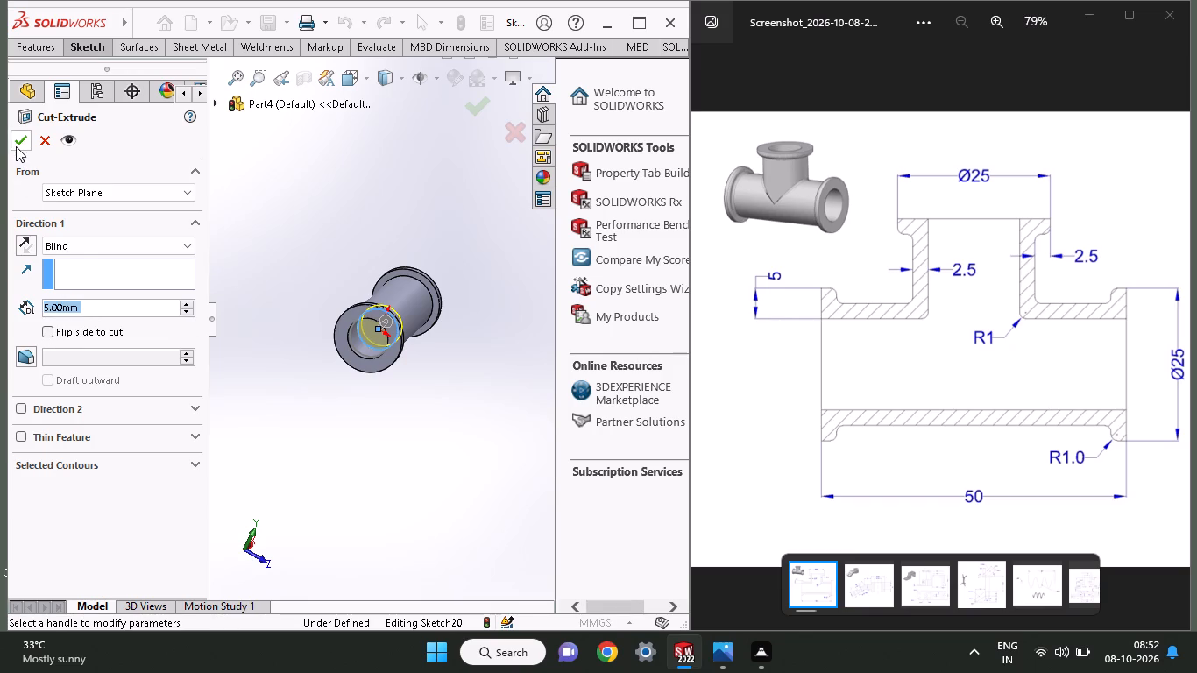
{"action": "left_click", "coordinate": [16, 146]}
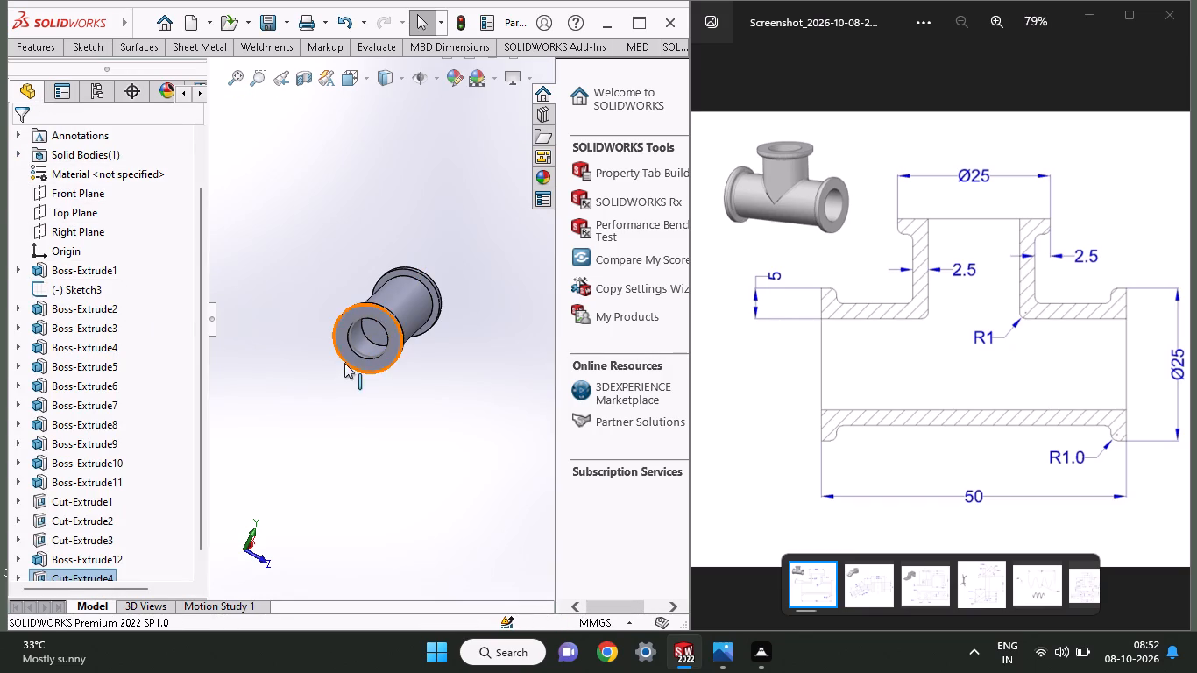
Start a sketch on the circular face at the bottom of the bore and draw an origin-centred circle of 7.5 mm radius on its edge.
{"action": "middle_click_drag", "start_coordinate": [358, 404], "coordinate": [358, 395]}
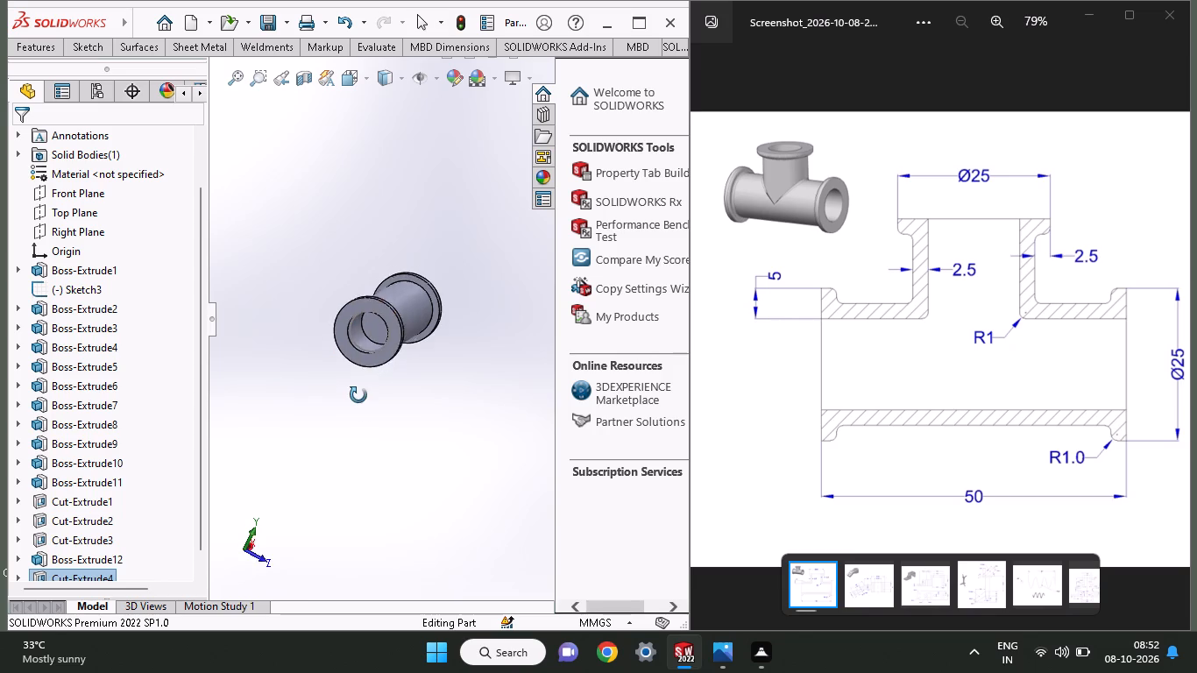
{"action": "middle_click_drag", "start_coordinate": [358, 395], "coordinate": [408, 387]}
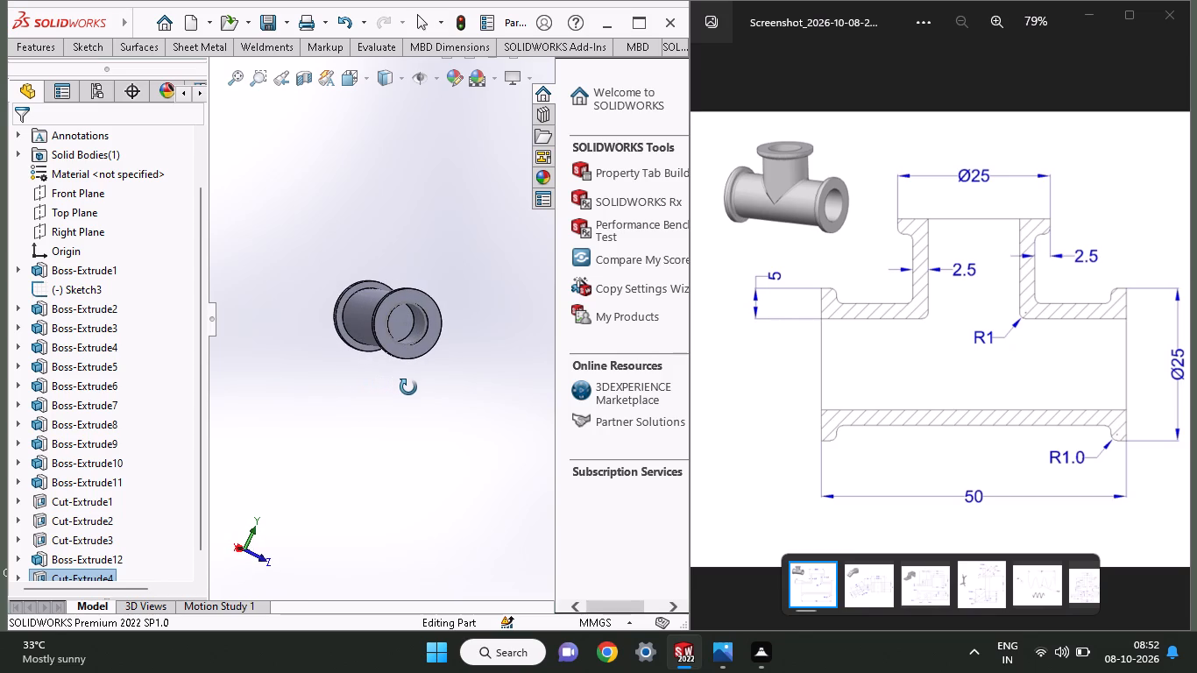
{"action": "middle_click_drag", "start_coordinate": [408, 387], "coordinate": [398, 389]}
{"action": "left_click", "coordinate": [403, 327]}
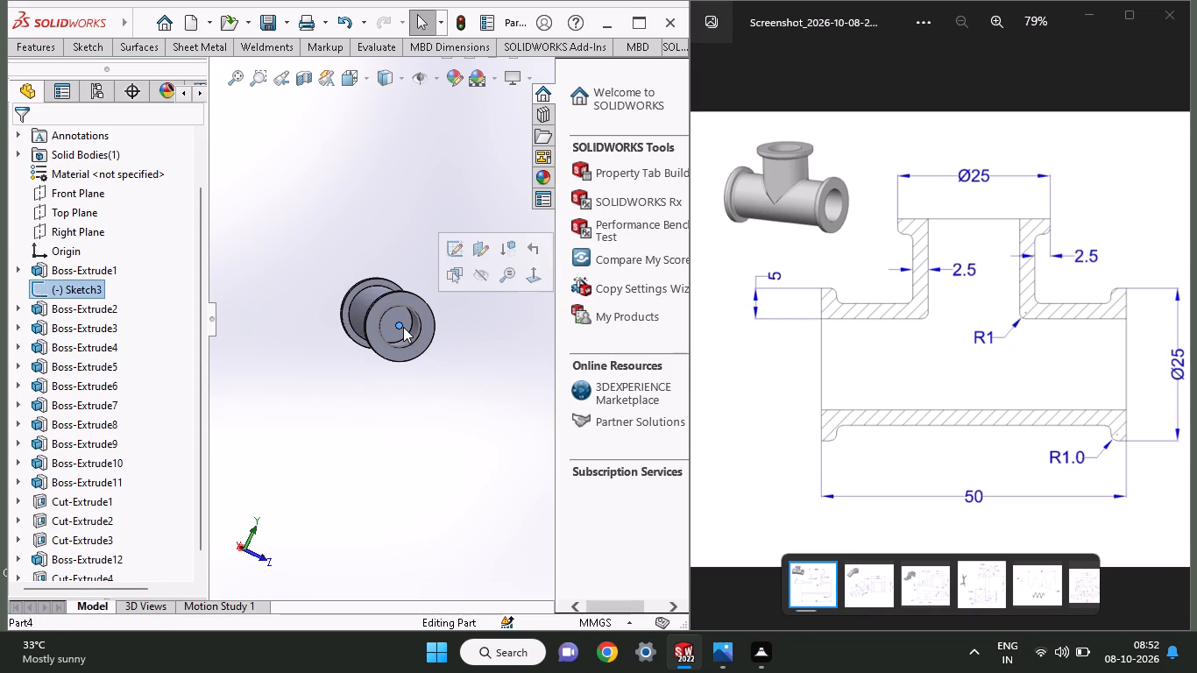
{"action": "left_click", "coordinate": [394, 335]}
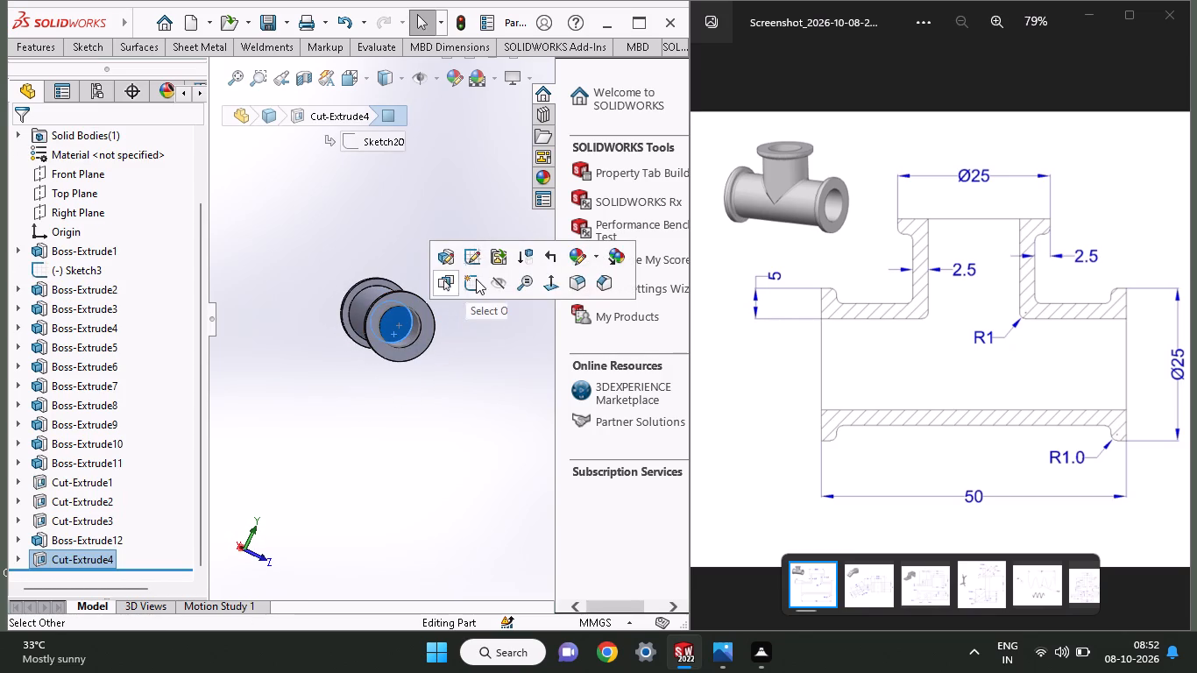
{"action": "left_click", "coordinate": [476, 279]}
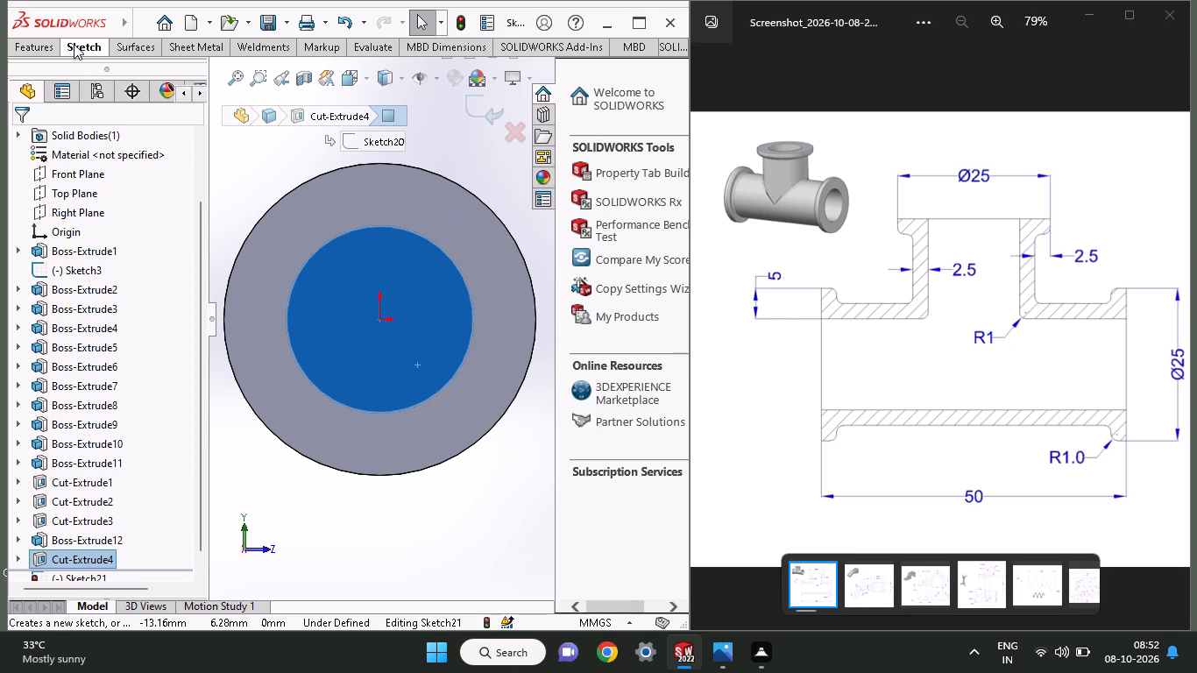
{"action": "left_click", "coordinate": [74, 44]}
{"action": "left_click", "coordinate": [123, 110]}
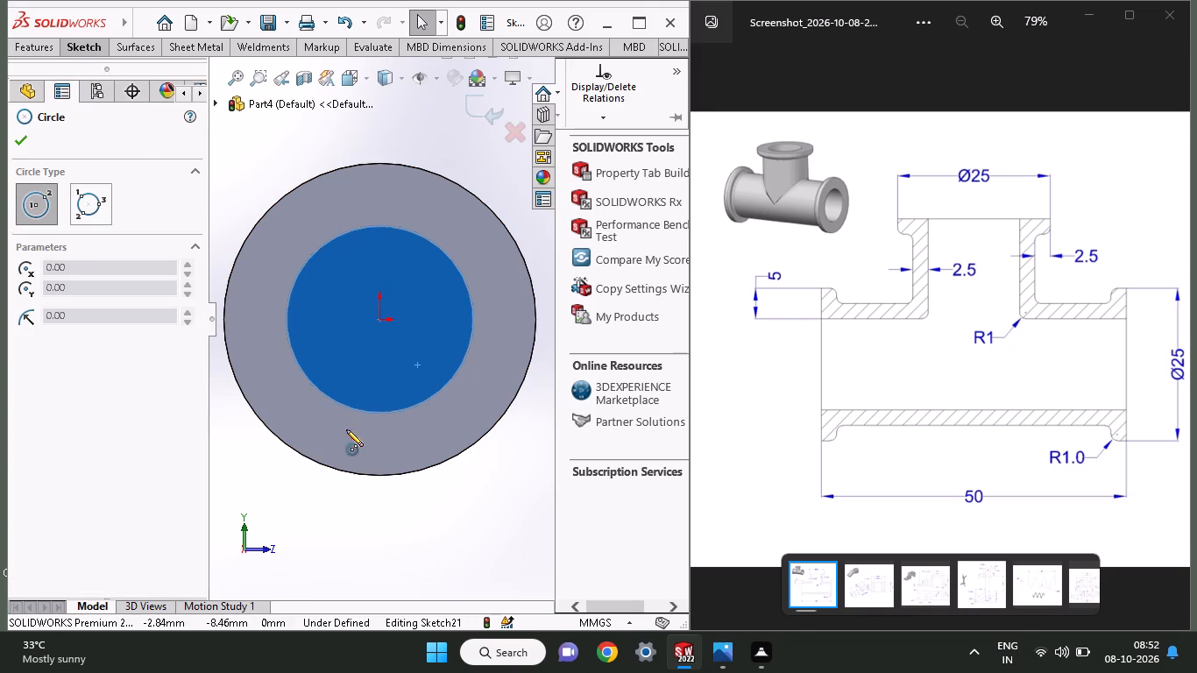
{"action": "left_click", "coordinate": [379, 317]}
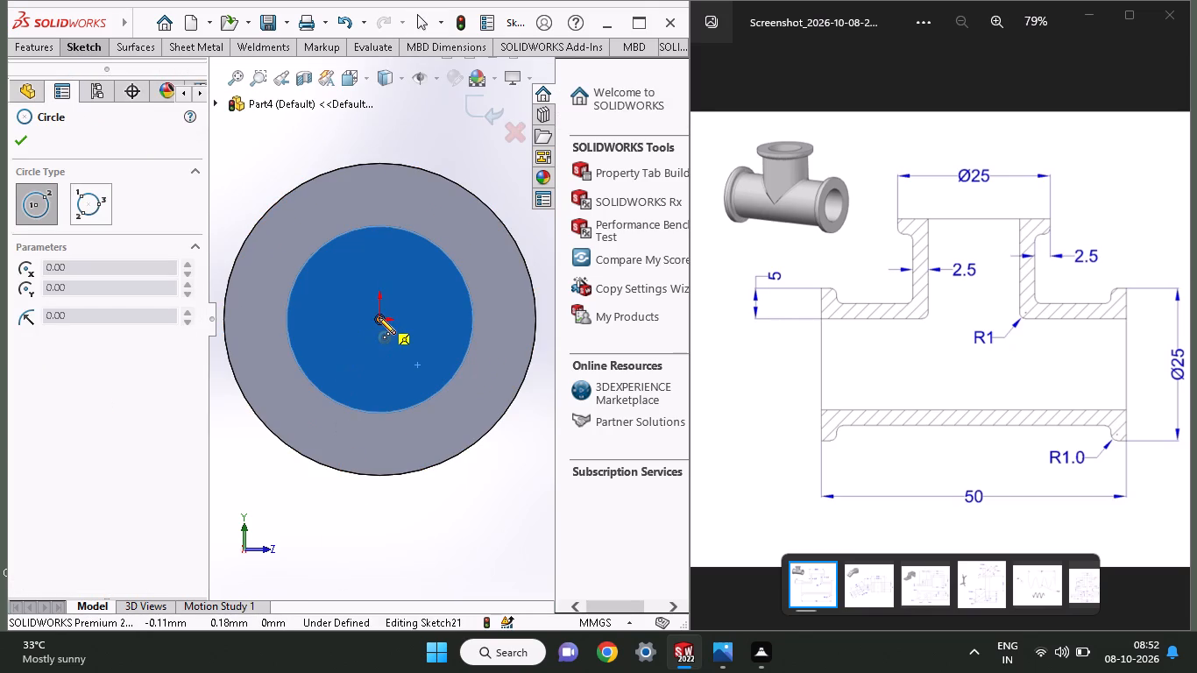
{"action": "left_click", "coordinate": [391, 408]}
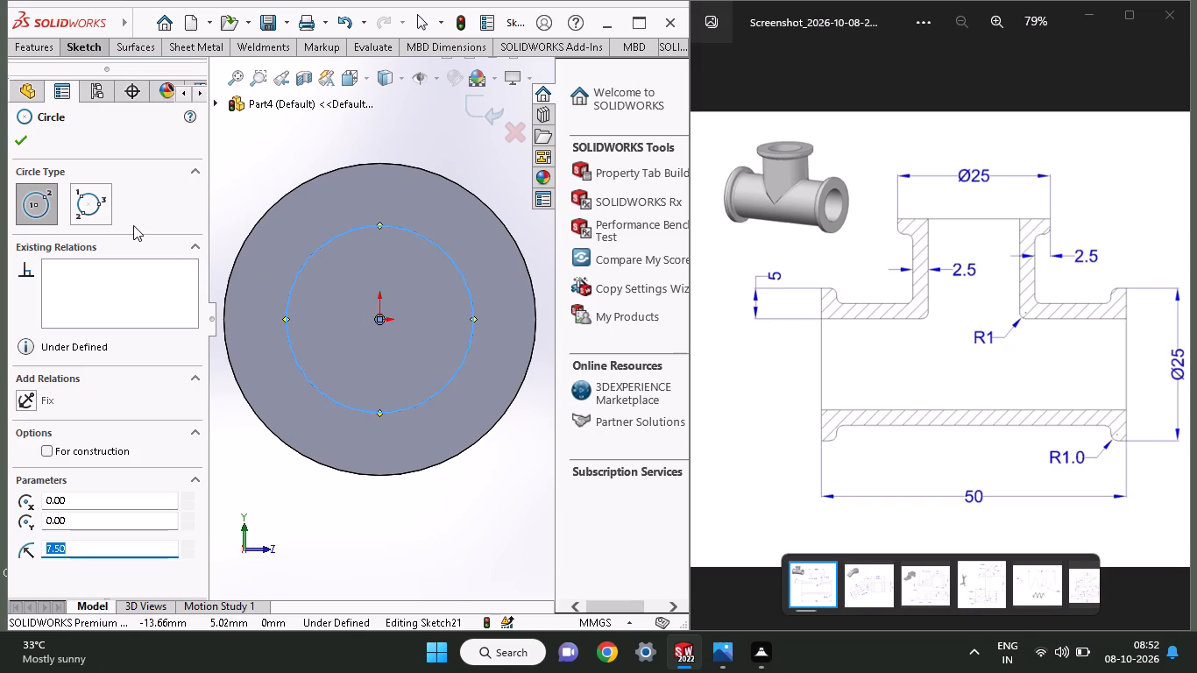
Deepen the bore with a blind extruded cut of this circle, 5 mm deep.
{"action": "left_click", "coordinate": [15, 44]}
{"action": "left_click", "coordinate": [286, 104]}
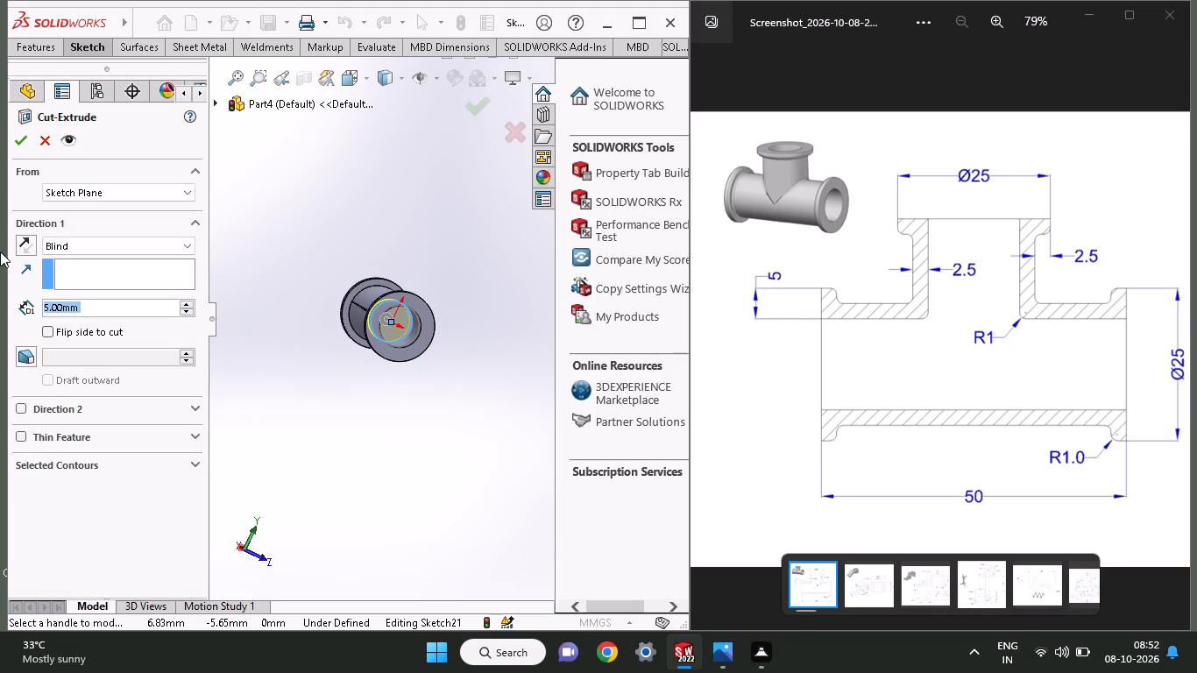
{"action": "left_click", "coordinate": [24, 139]}
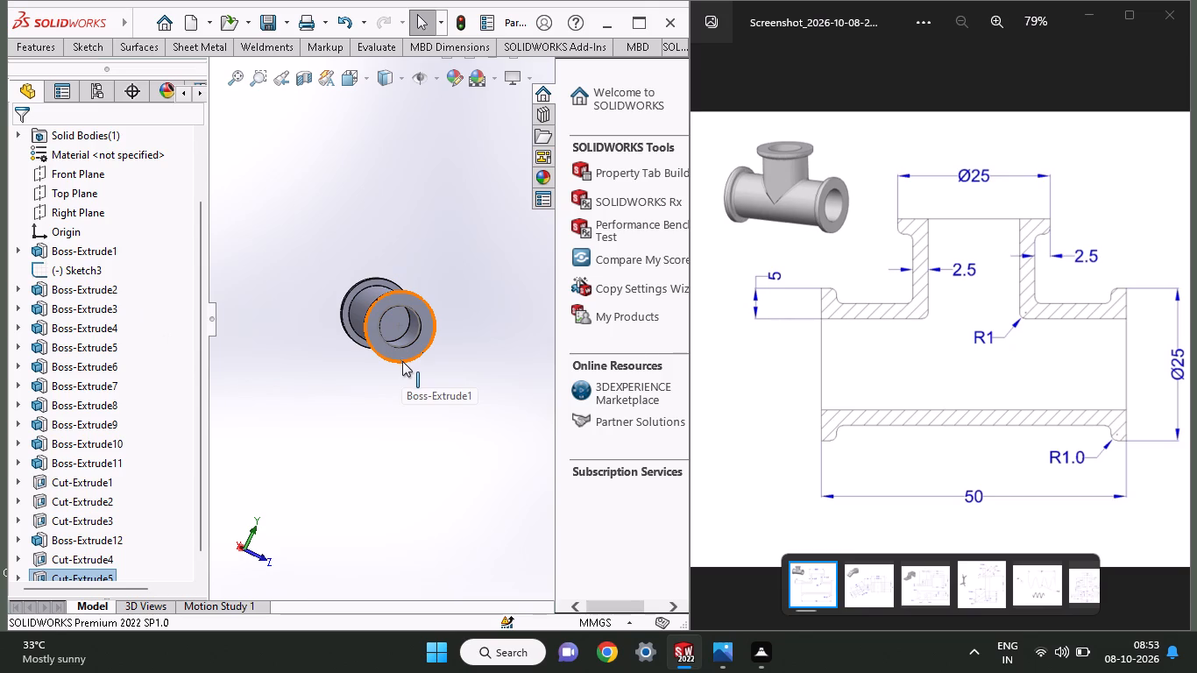
Start a sketch on the deepened bore's bottom face and draw an origin-centred circle of 7.5 mm radius matching the bore's edge.
{"action": "scroll", "coordinate": [388, 333], "scroll_direction": "down", "scroll_amount": 1}
{"action": "left_click", "coordinate": [388, 333]}
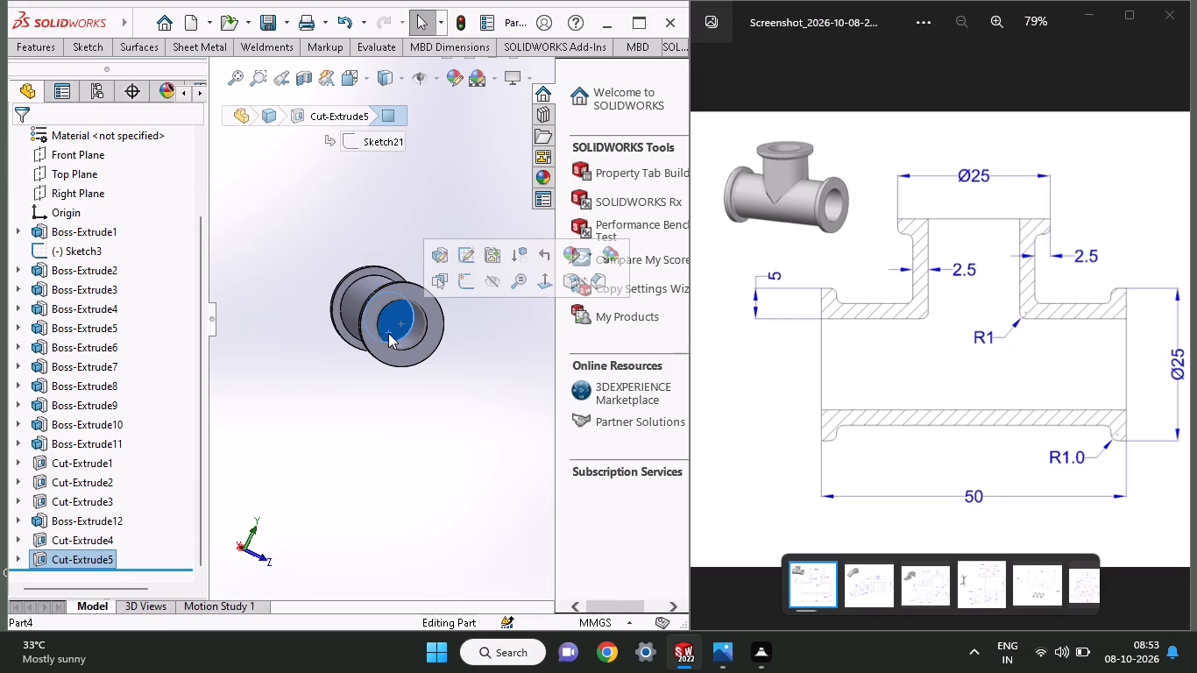
{"action": "left_click", "coordinate": [459, 285]}
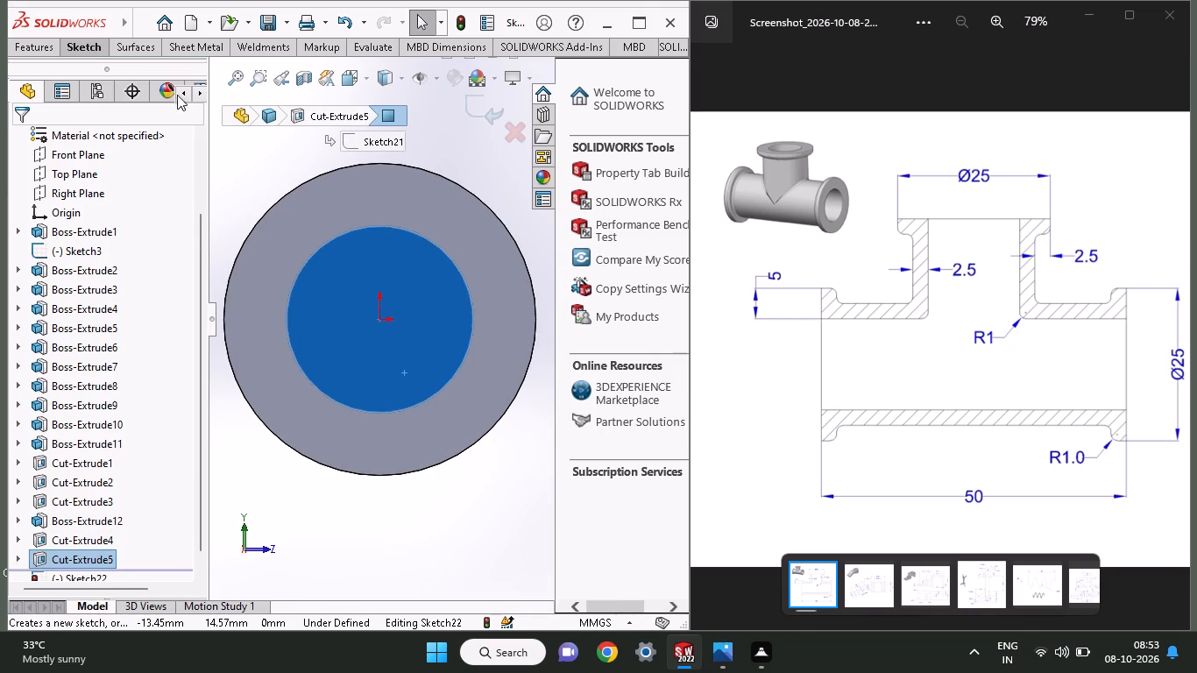
{"action": "left_click", "coordinate": [96, 53]}
{"action": "left_click", "coordinate": [117, 117]}
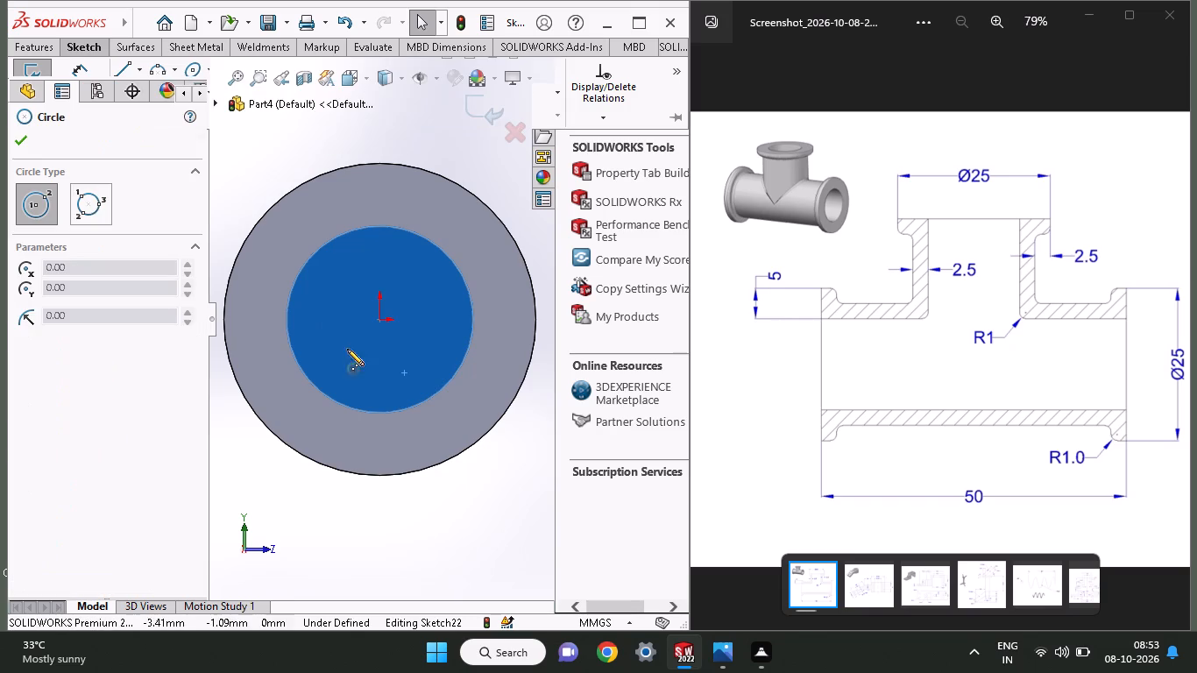
{"action": "left_click", "coordinate": [382, 322]}
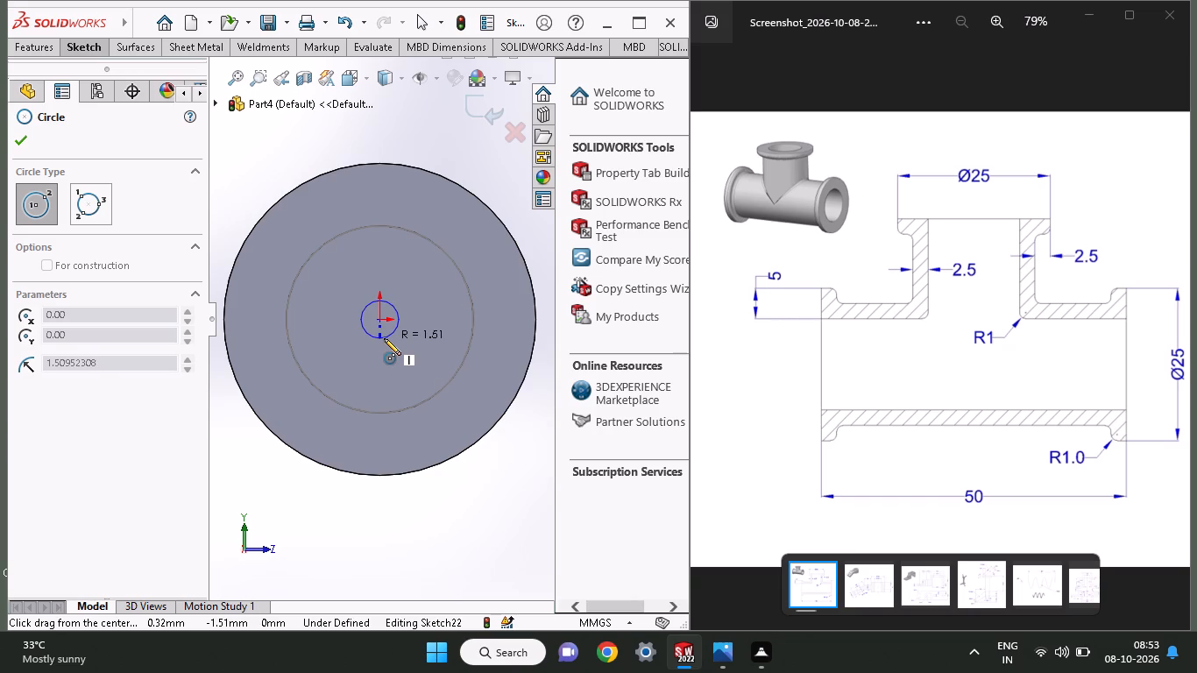
{"action": "left_click", "coordinate": [400, 412]}
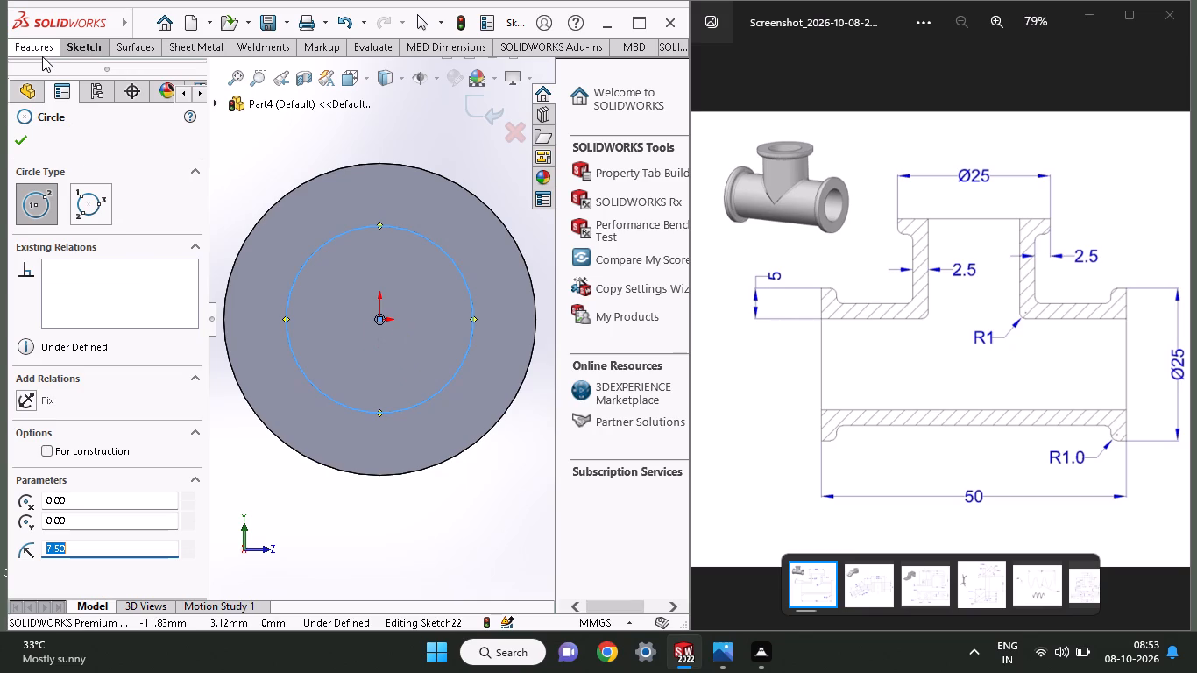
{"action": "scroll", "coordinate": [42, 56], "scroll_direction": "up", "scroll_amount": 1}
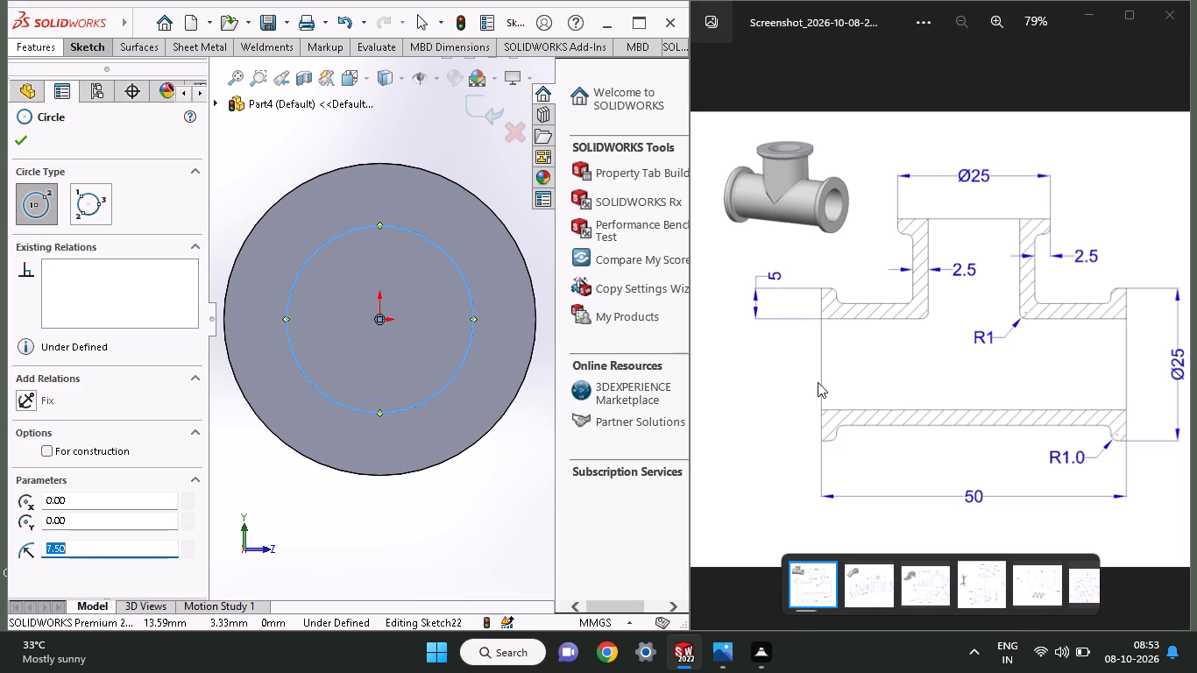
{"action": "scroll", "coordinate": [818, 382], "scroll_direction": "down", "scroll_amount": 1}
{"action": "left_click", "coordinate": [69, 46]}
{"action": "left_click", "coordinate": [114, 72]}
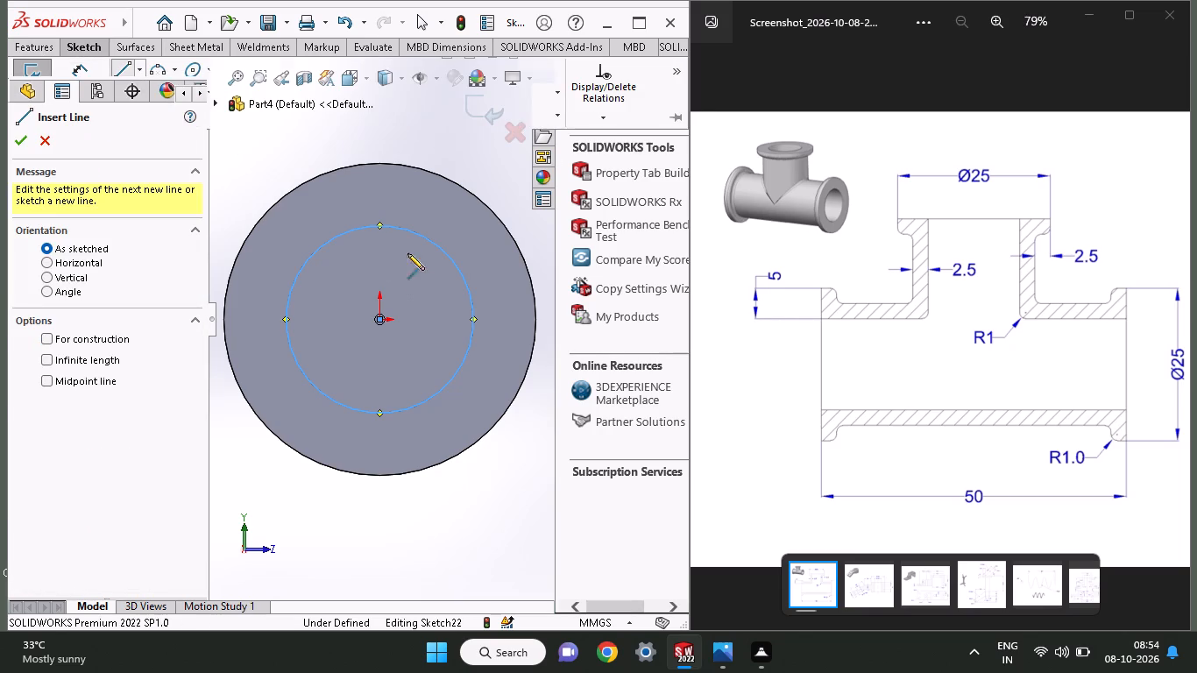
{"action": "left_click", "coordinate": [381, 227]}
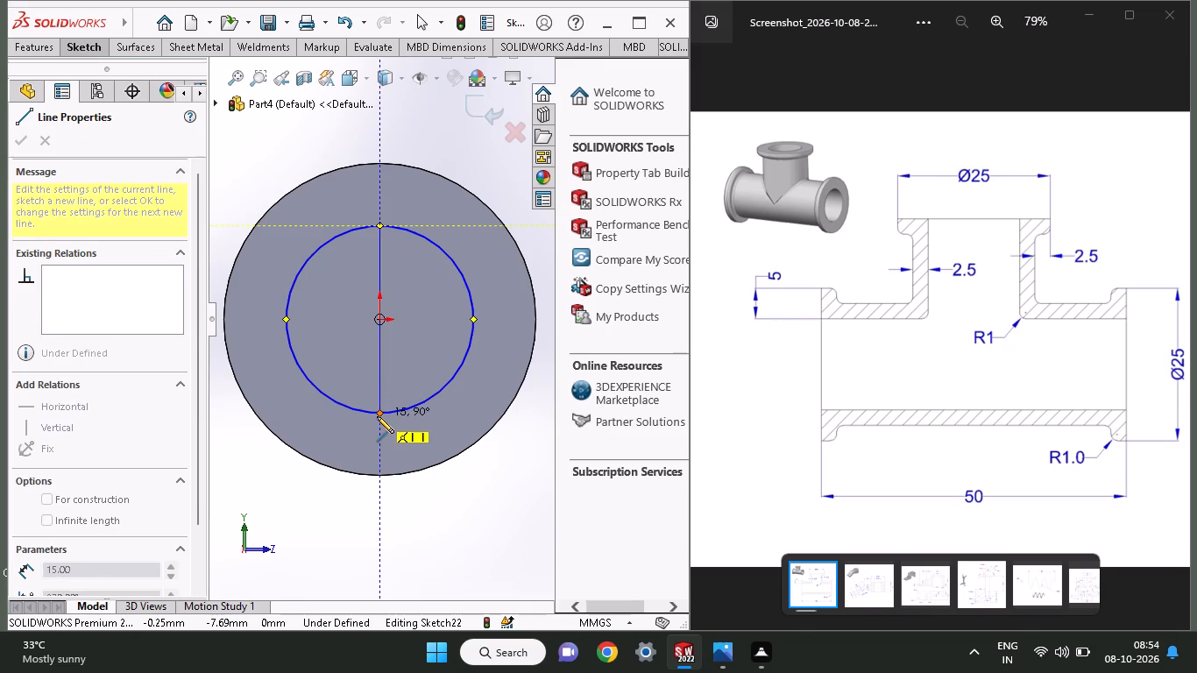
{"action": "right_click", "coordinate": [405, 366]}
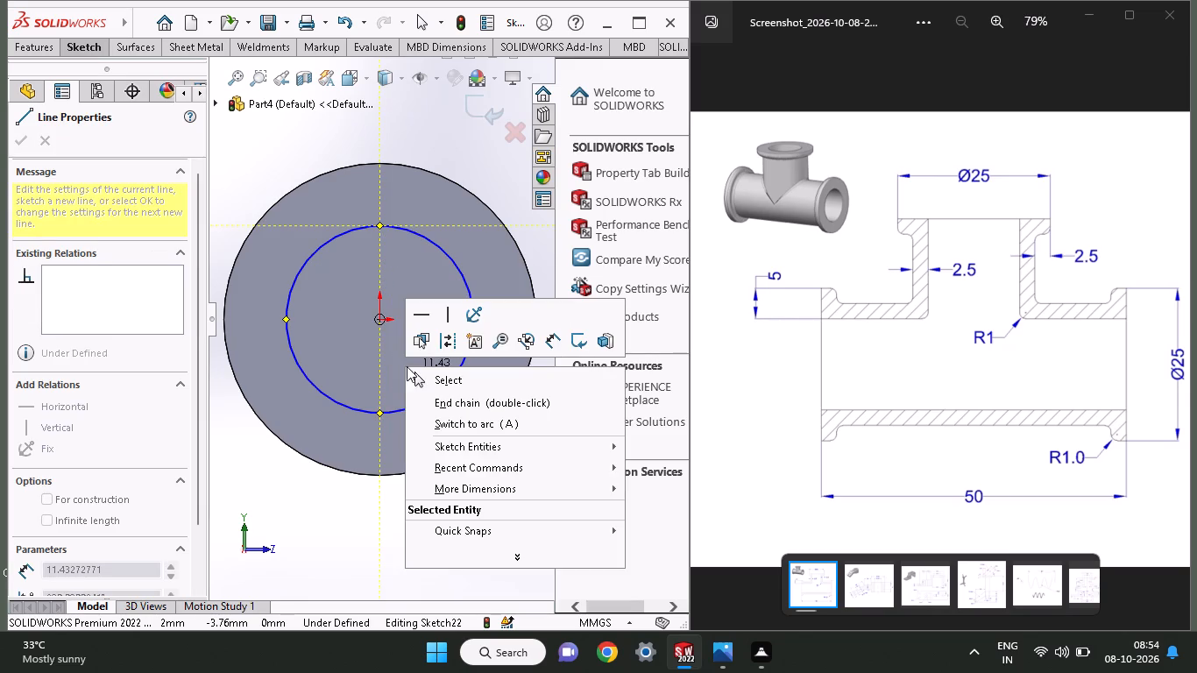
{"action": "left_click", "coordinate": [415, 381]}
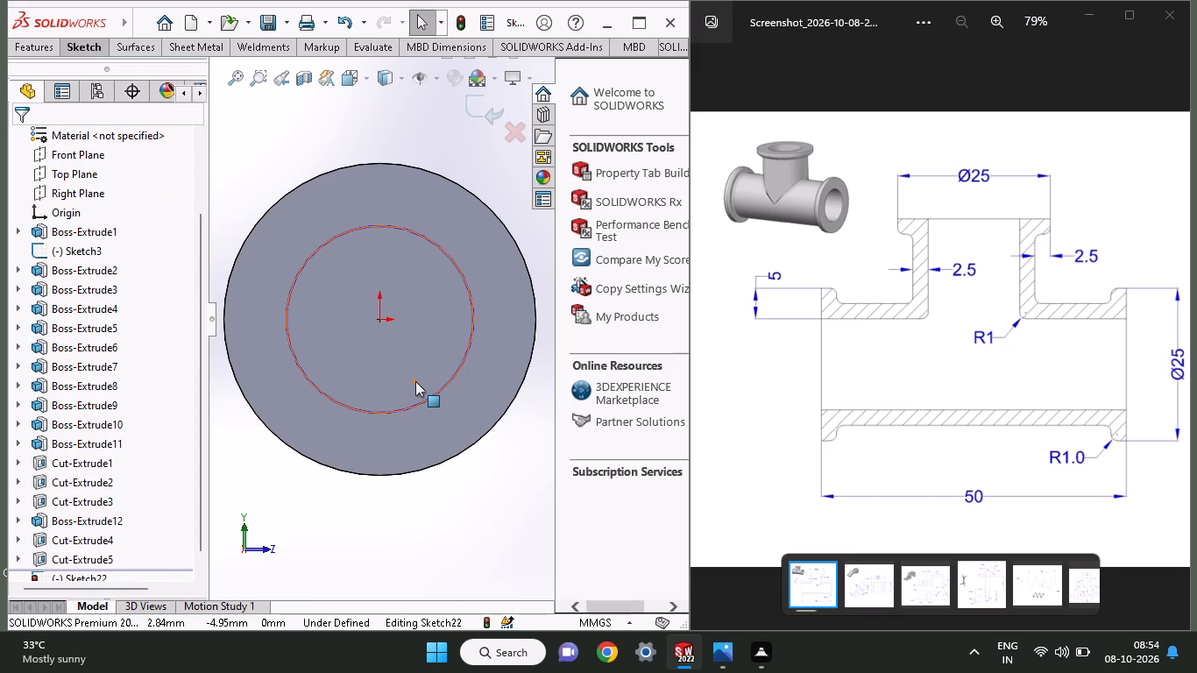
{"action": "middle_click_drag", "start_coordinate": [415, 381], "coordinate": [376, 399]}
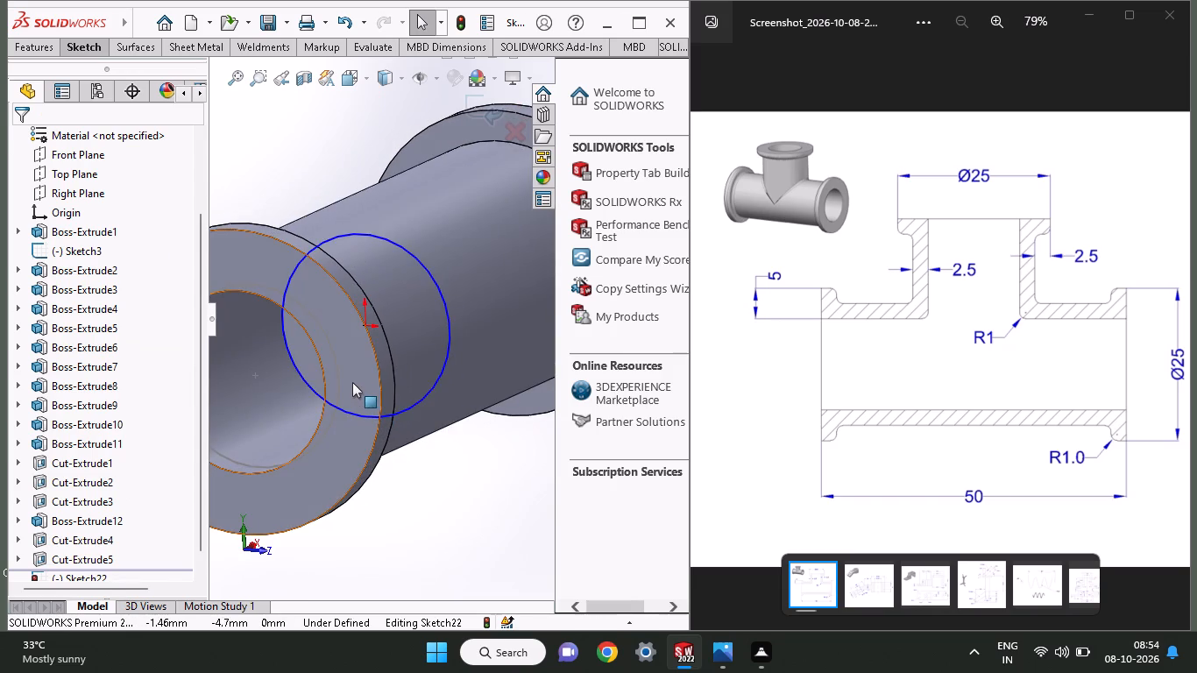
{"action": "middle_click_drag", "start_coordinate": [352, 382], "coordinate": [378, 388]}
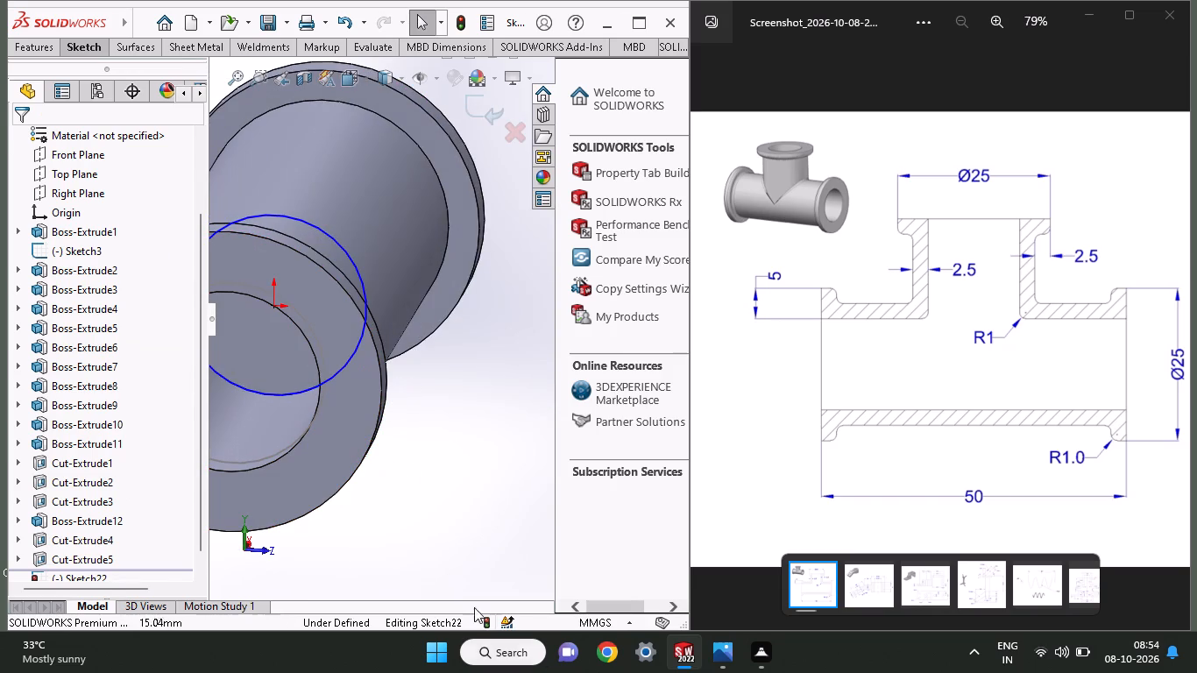
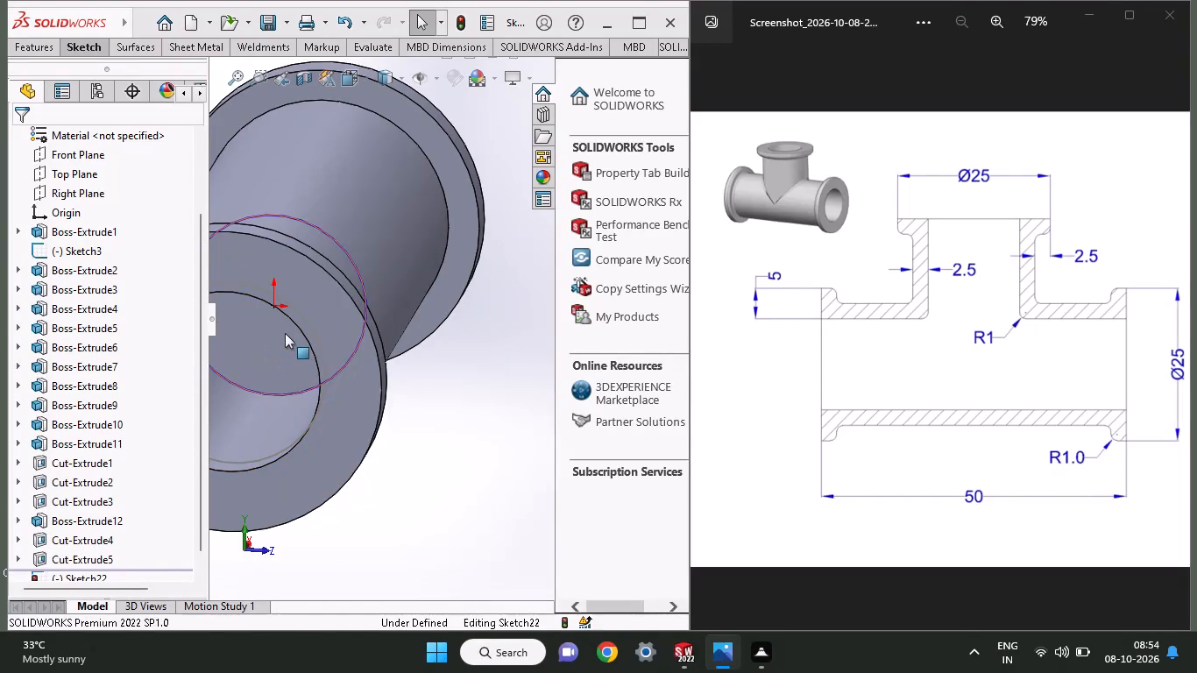
Exit the sketch with the 7.5 mm radius circle, leaving it unused.
{"action": "right_click", "coordinate": [372, 478]}
{"action": "left_click", "coordinate": [567, 374]}
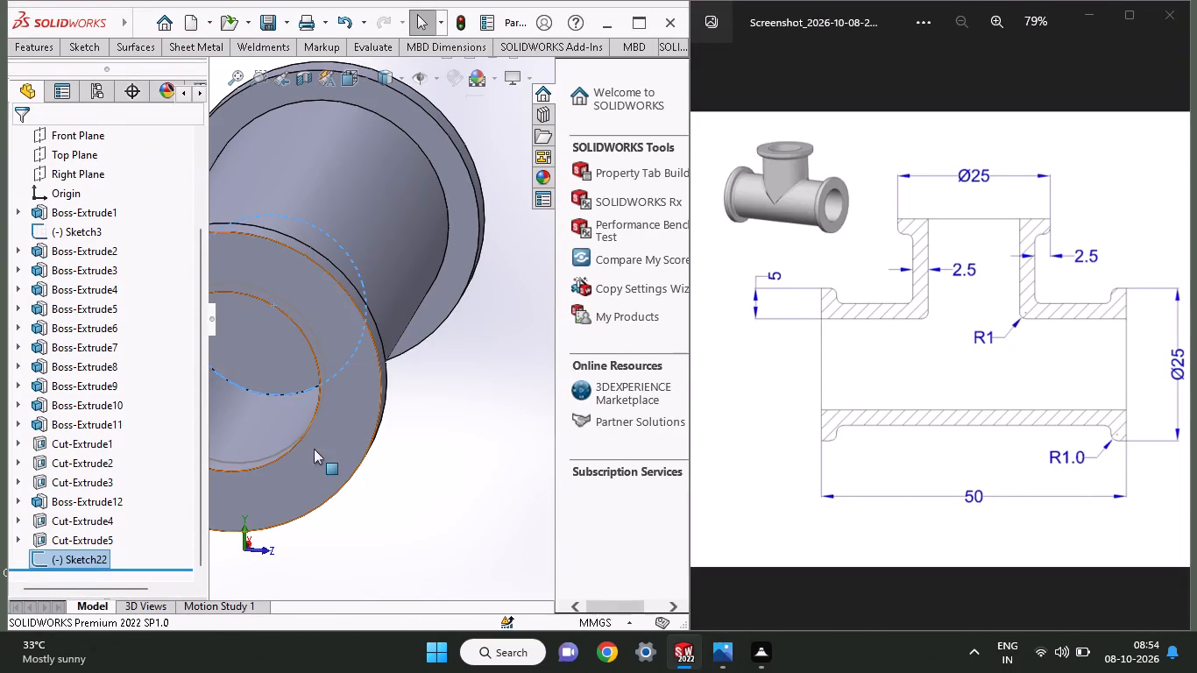
Start a new sketch on the bore's bottom face and draw an origin-centred circle of 7.5 mm radius on the bore's edge.
{"action": "left_click", "coordinate": [280, 362]}
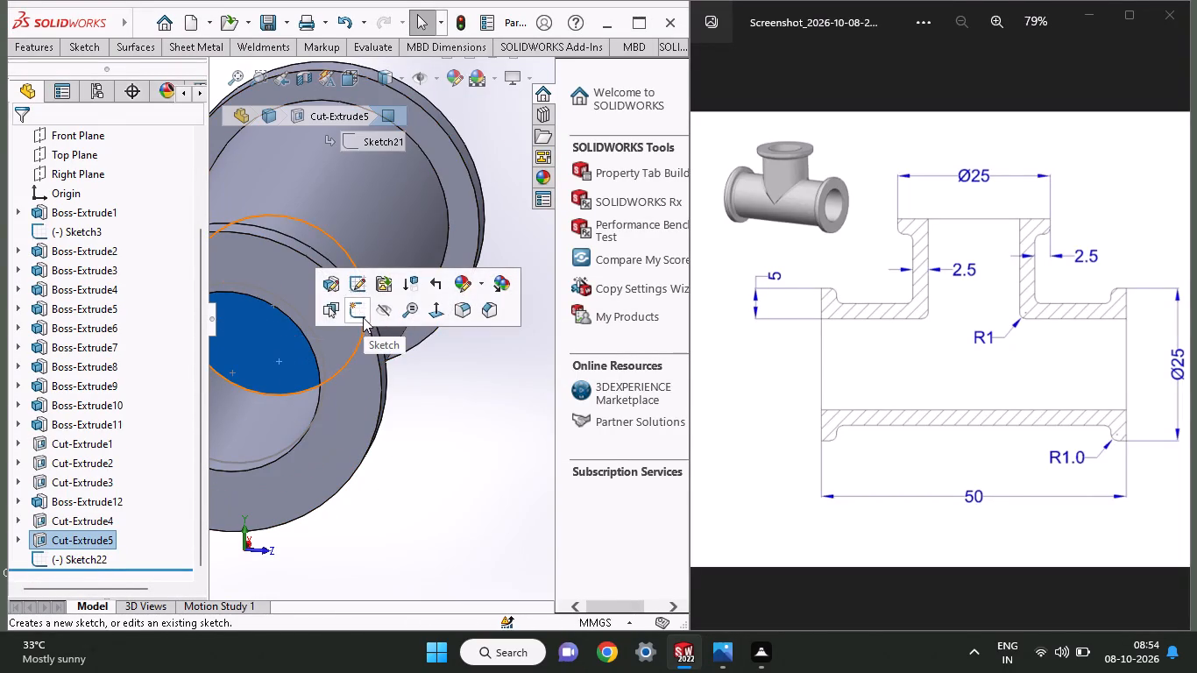
{"action": "left_click", "coordinate": [363, 317]}
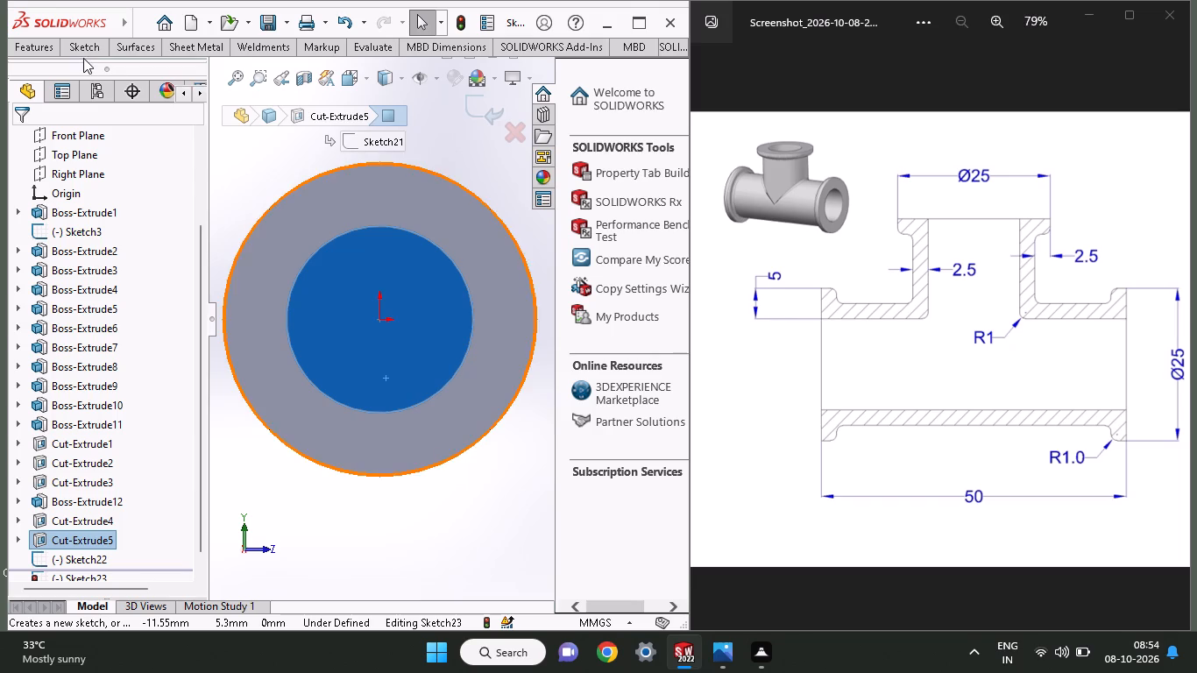
{"action": "left_click", "coordinate": [84, 44]}
{"action": "left_click", "coordinate": [123, 117]}
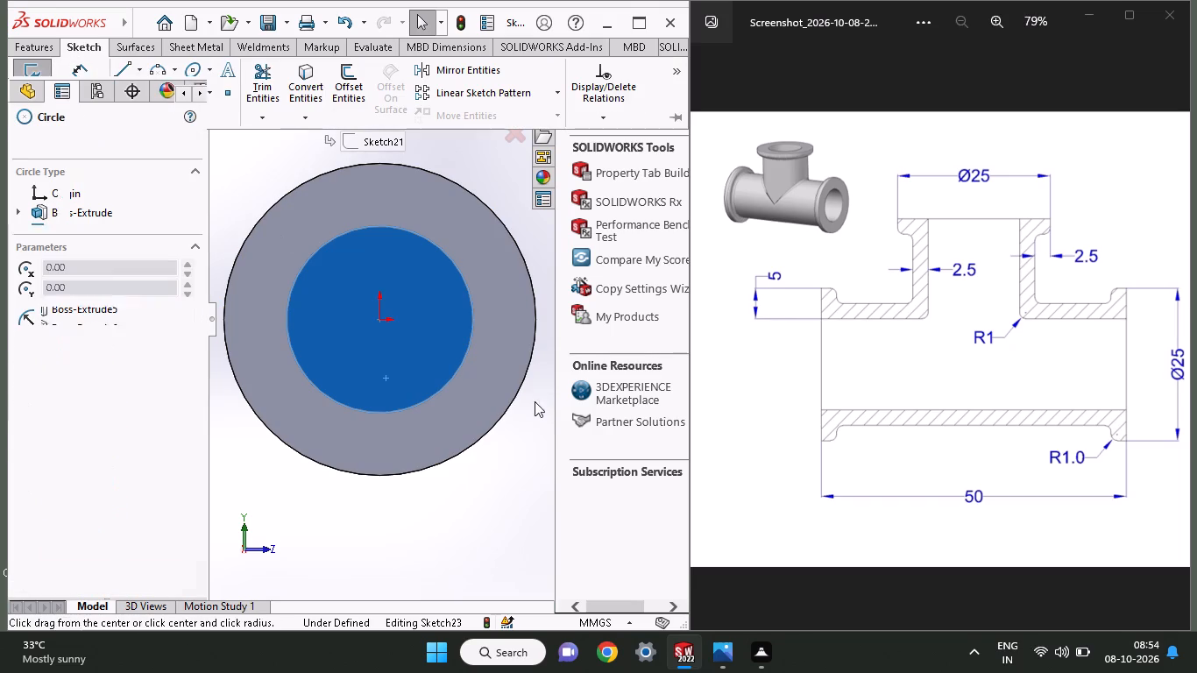
{"action": "left_click", "coordinate": [379, 323]}
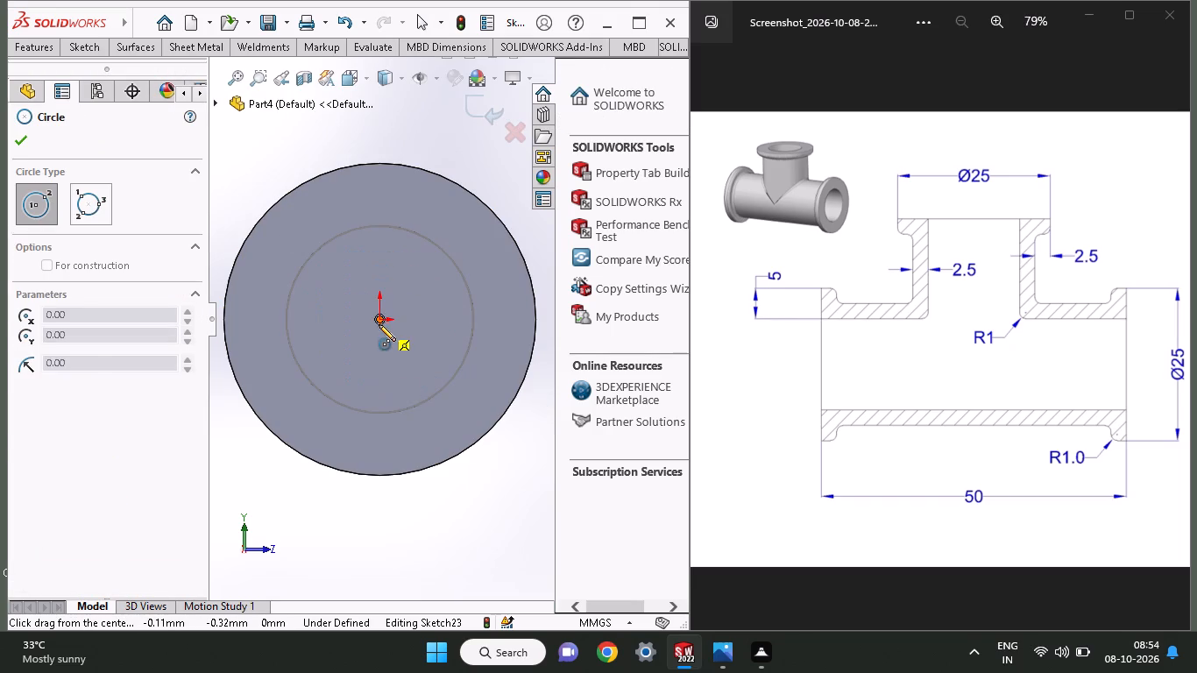
{"action": "left_click", "coordinate": [410, 405]}
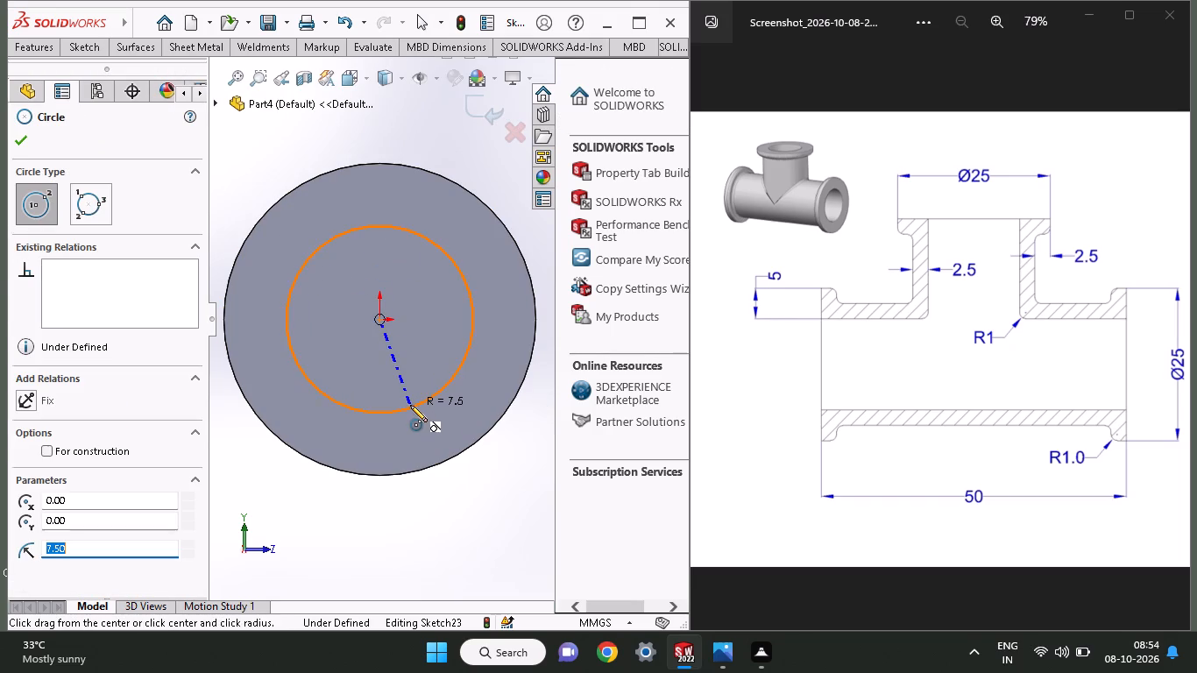
Deepen the bore with a blind extruded cut of the new circle, 5 mm deep.
{"action": "left_click", "coordinate": [18, 51]}
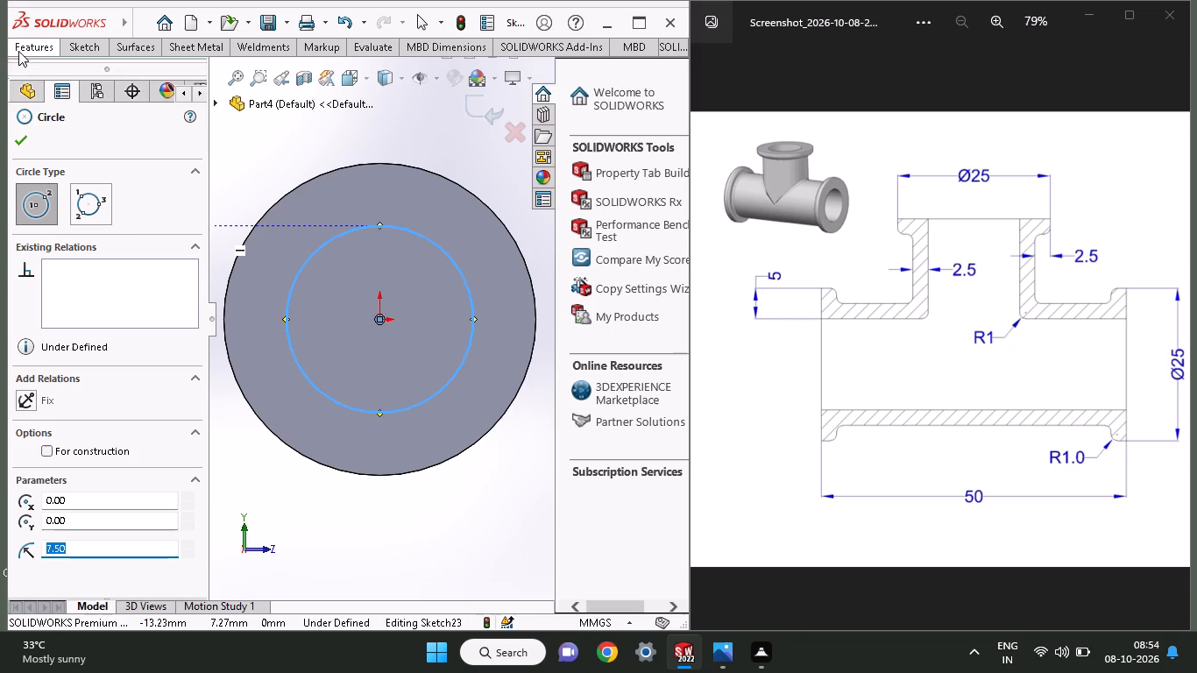
{"action": "left_click", "coordinate": [268, 109]}
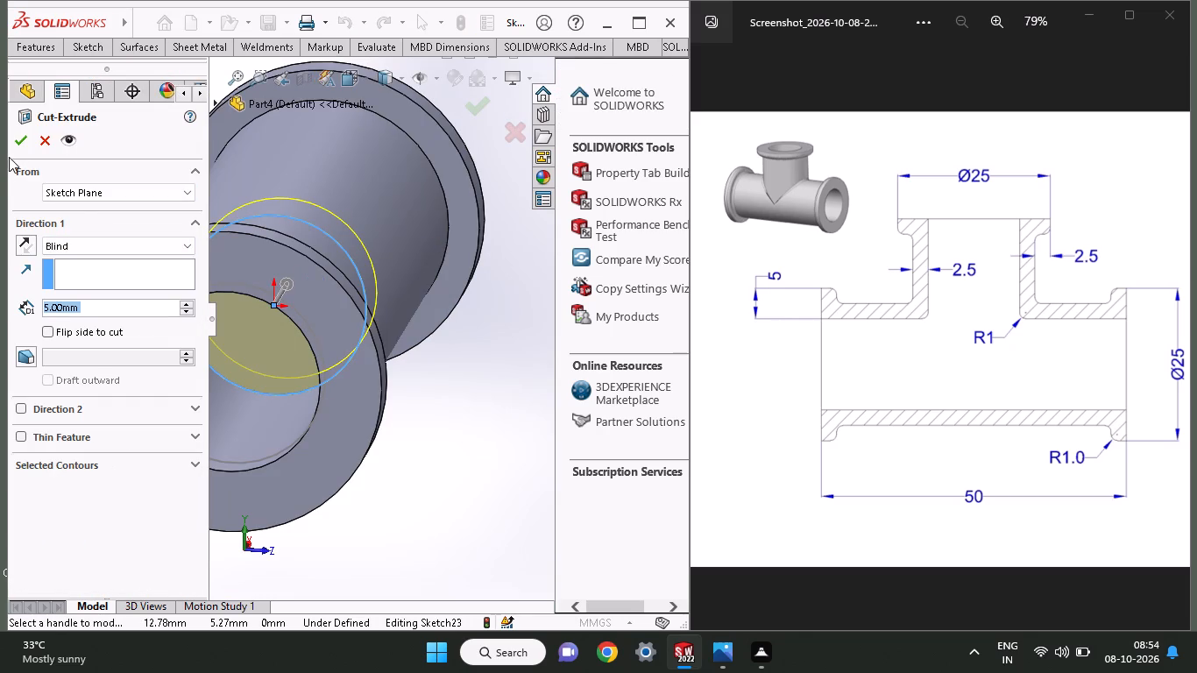
{"action": "left_click", "coordinate": [11, 150]}
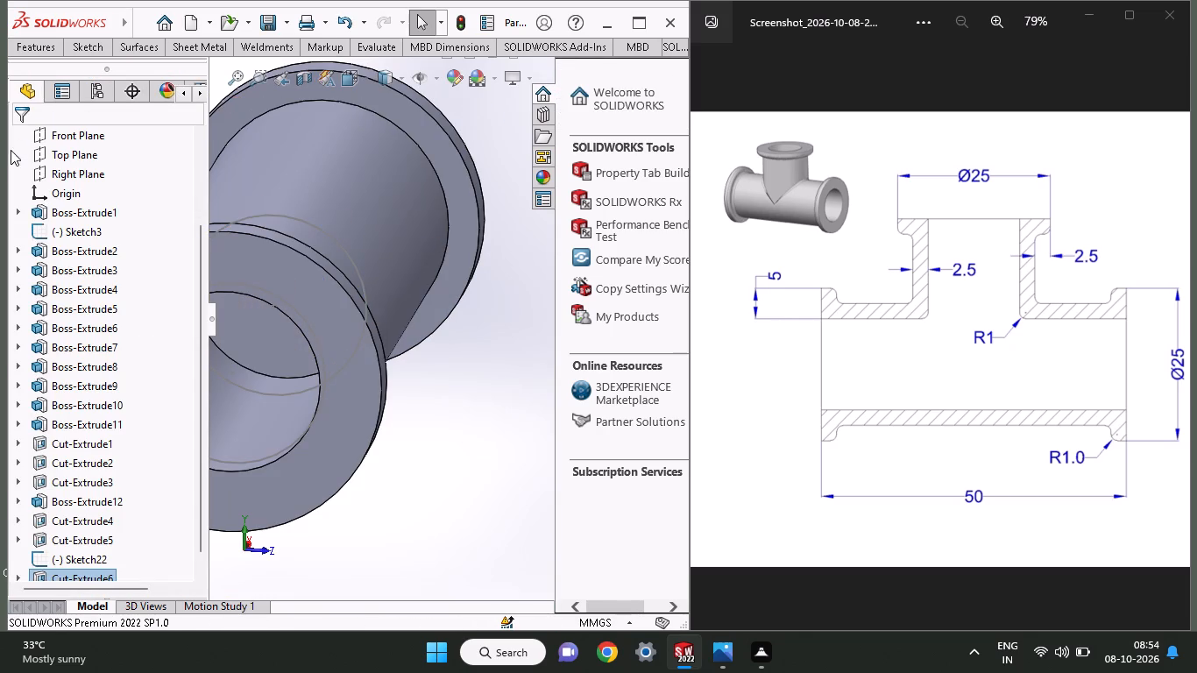
Start a sketch on the deepened bore's bottom face and draw an origin-centred circle of 7.5 mm radius matching the bore's edge.
{"action": "left_click", "coordinate": [274, 336]}
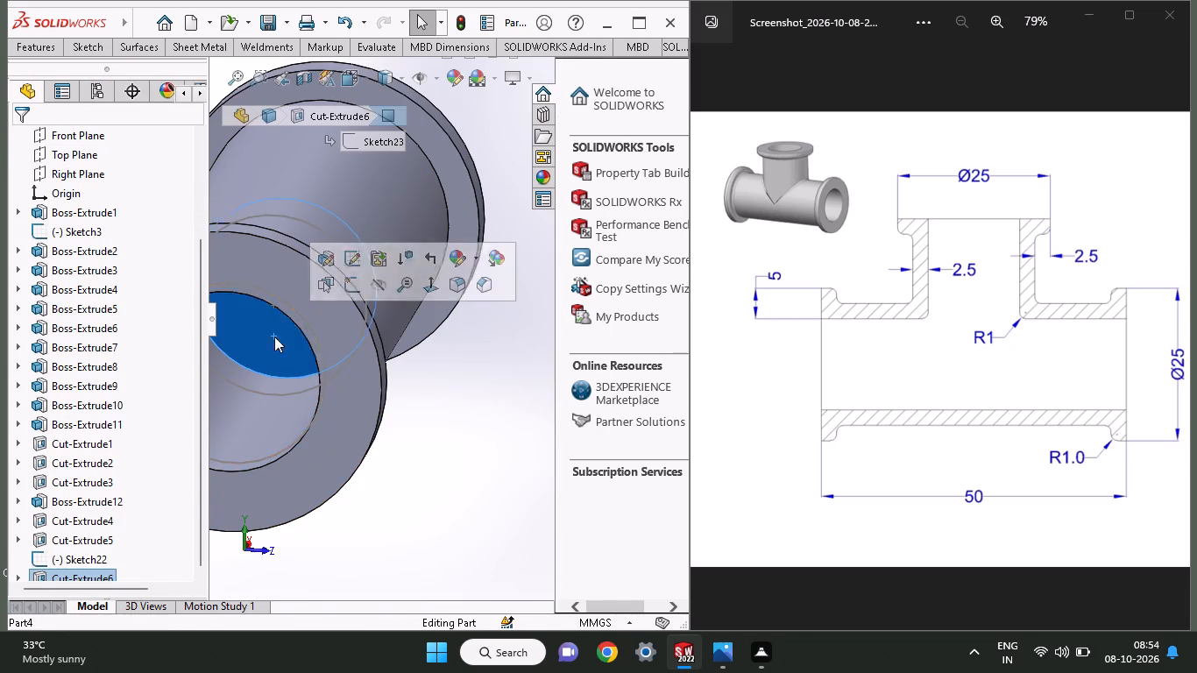
{"action": "left_click", "coordinate": [361, 288]}
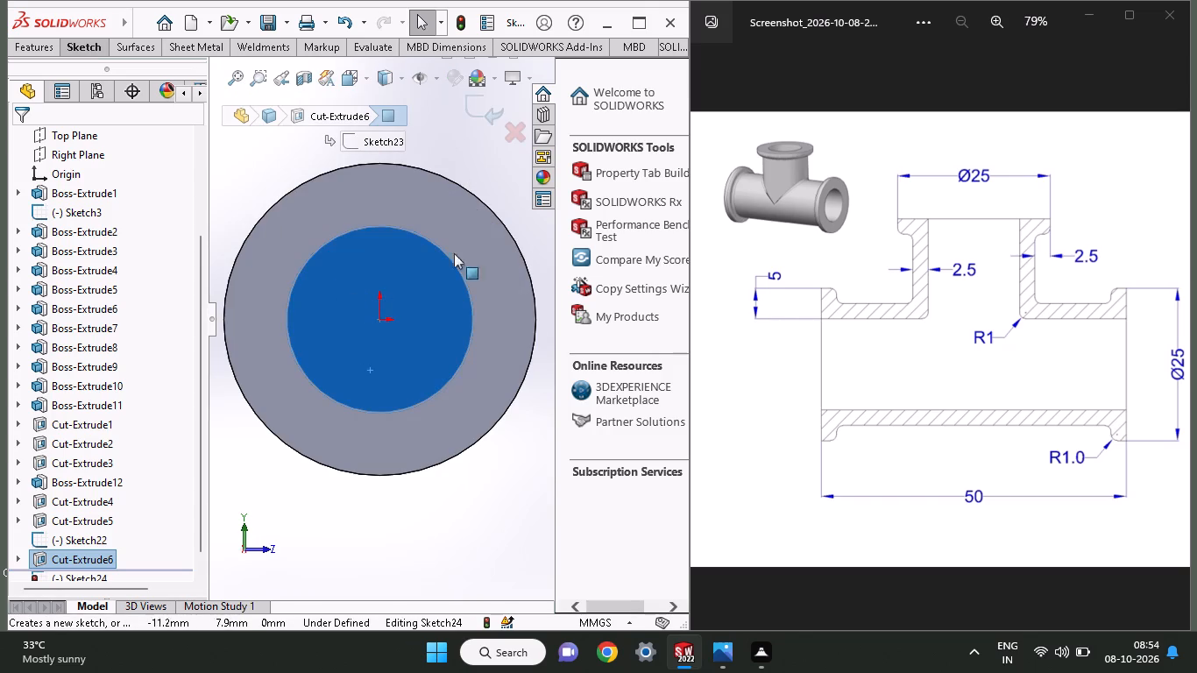
{"action": "left_click", "coordinate": [87, 42]}
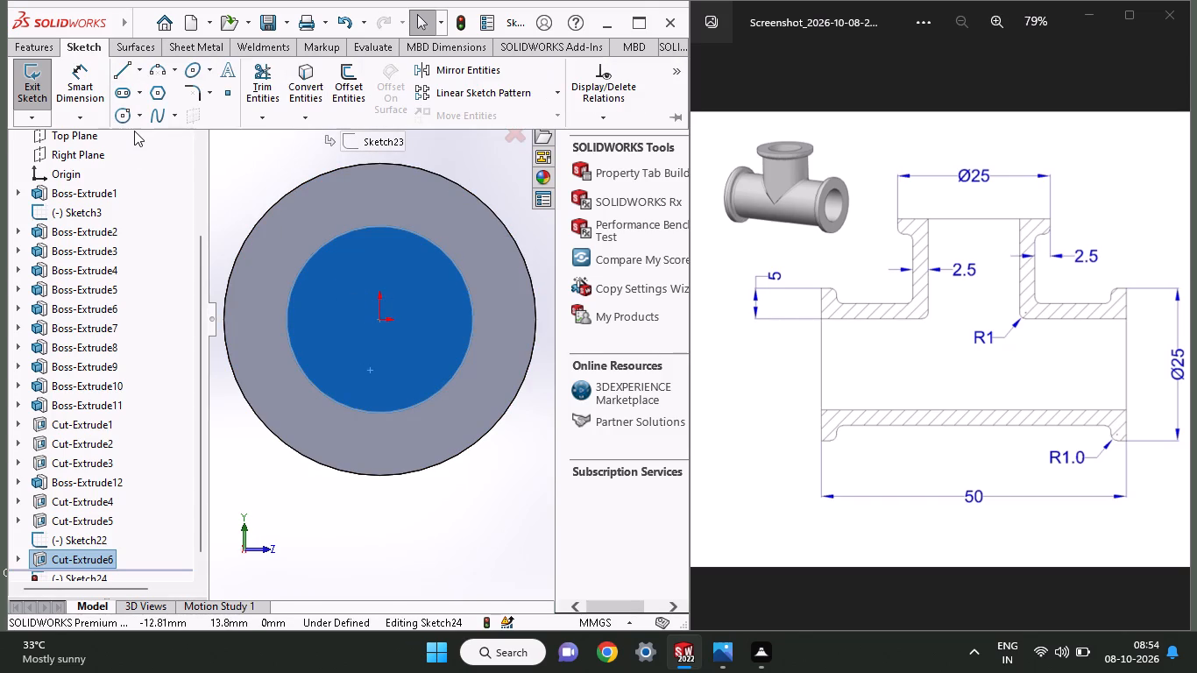
{"action": "left_click", "coordinate": [126, 111]}
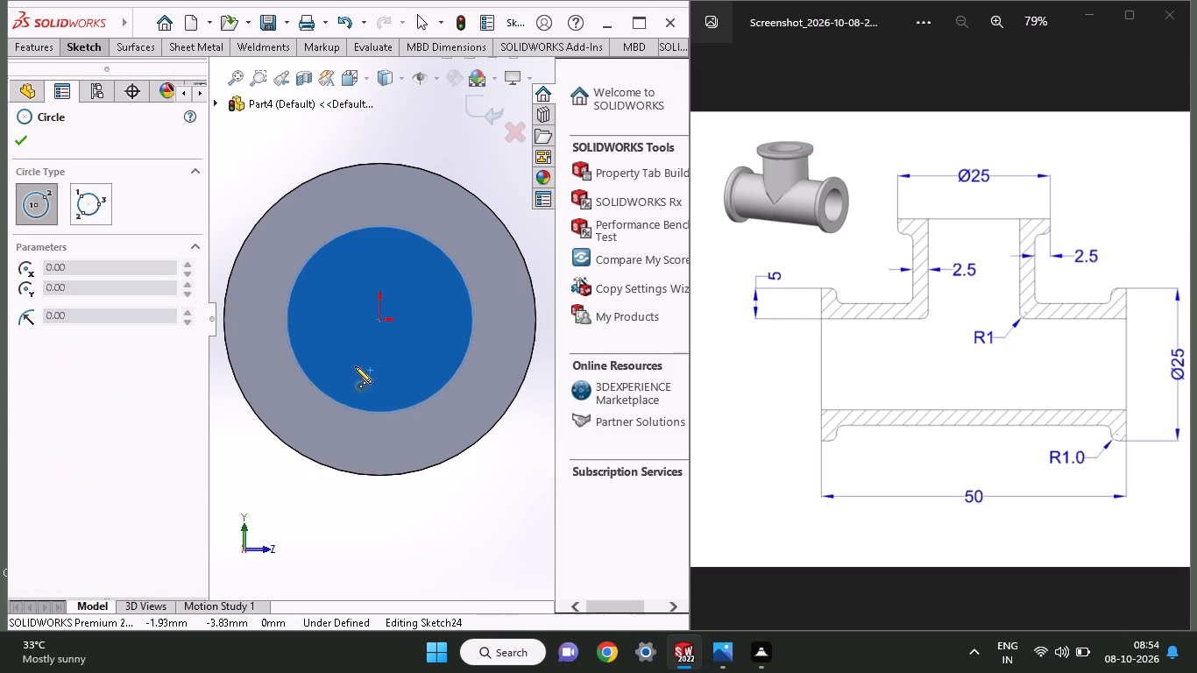
{"action": "left_click", "coordinate": [378, 315]}
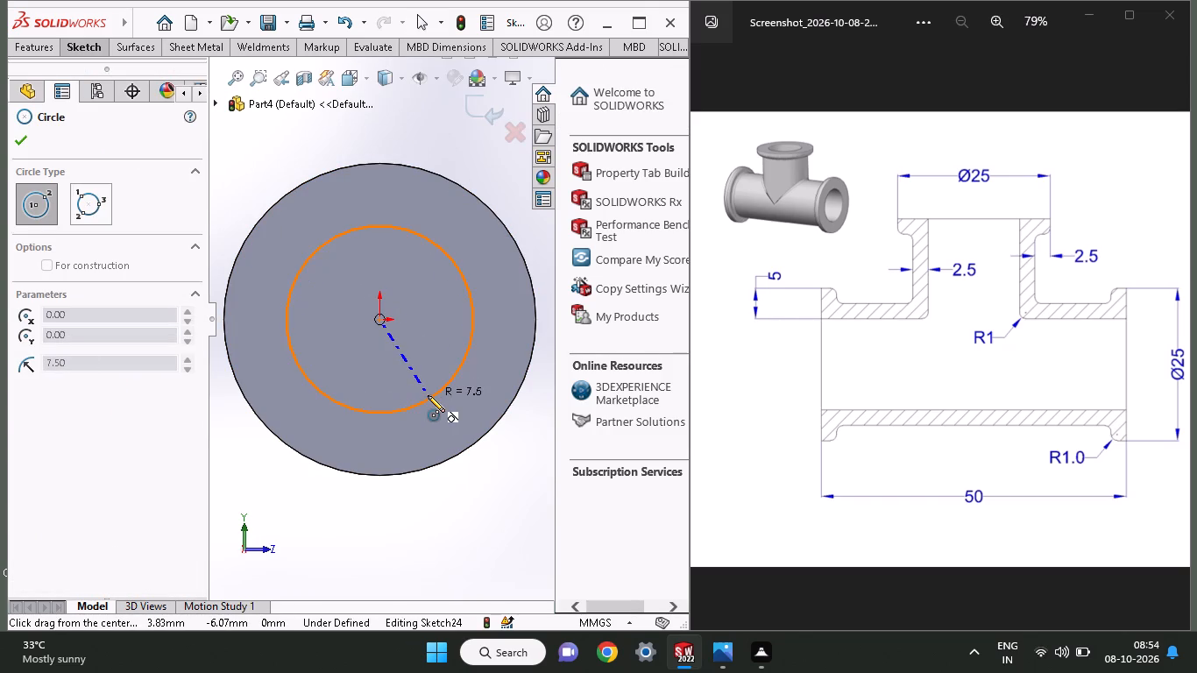
{"action": "left_click", "coordinate": [428, 395]}
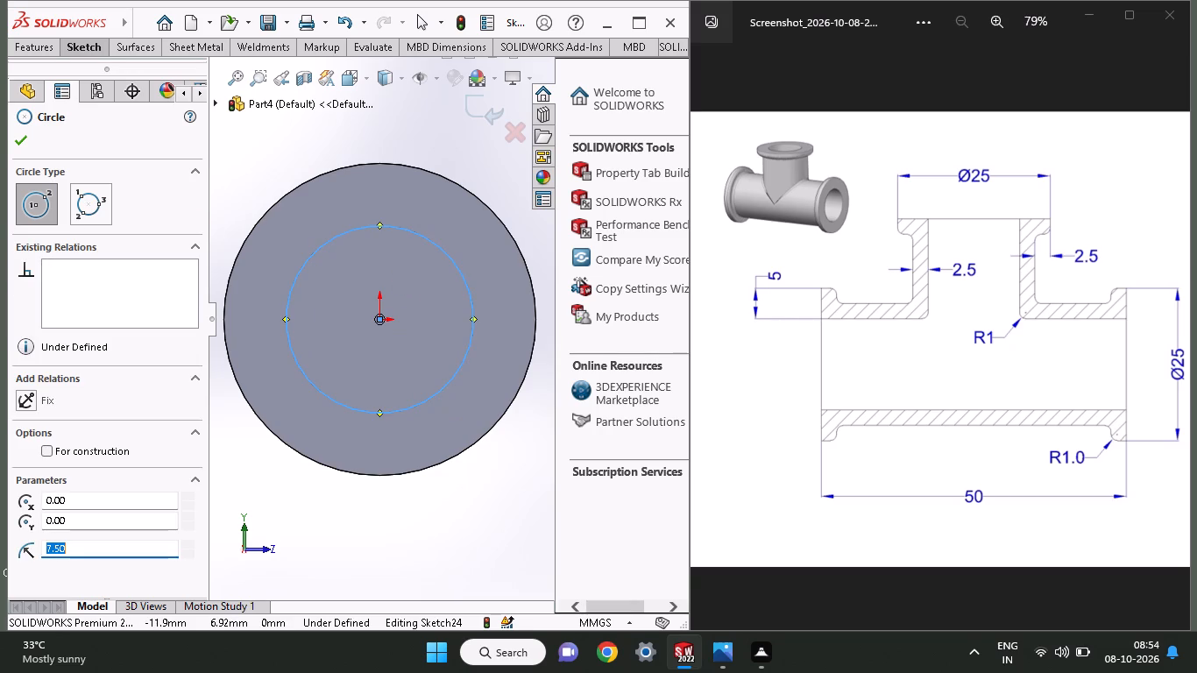
Cut this circle another 5 mm into the pipe as a blind extruded cut.
{"action": "left_click", "coordinate": [45, 46]}
{"action": "left_click", "coordinate": [280, 102]}
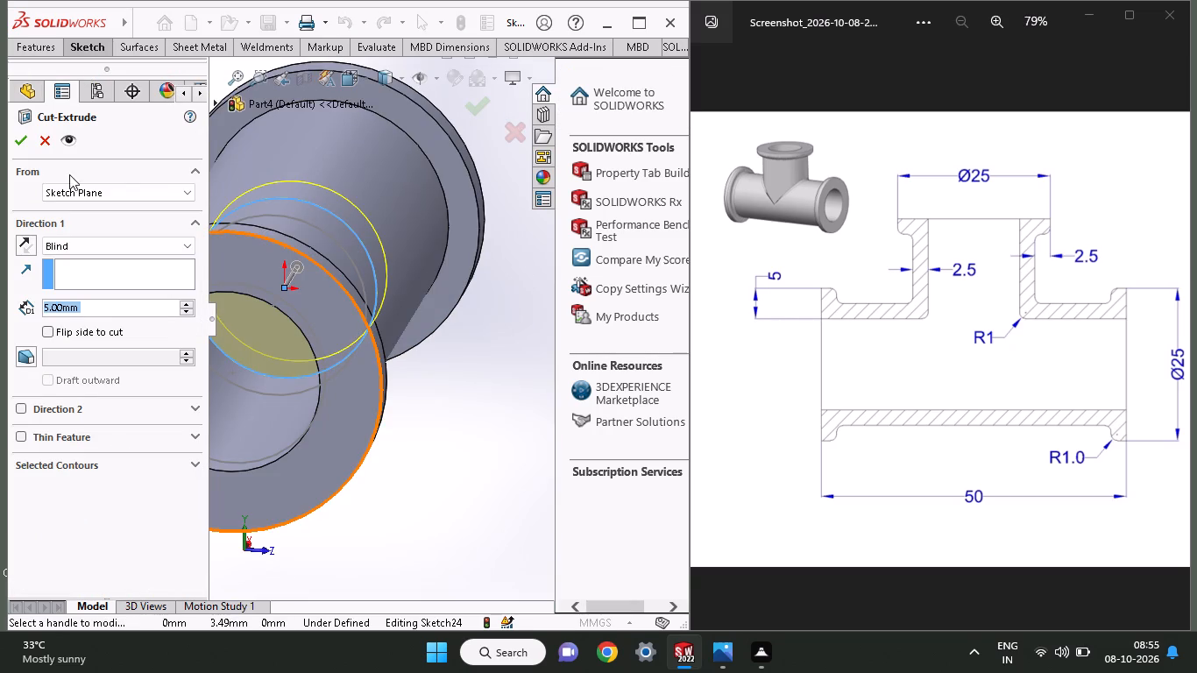
{"action": "left_click", "coordinate": [19, 145]}
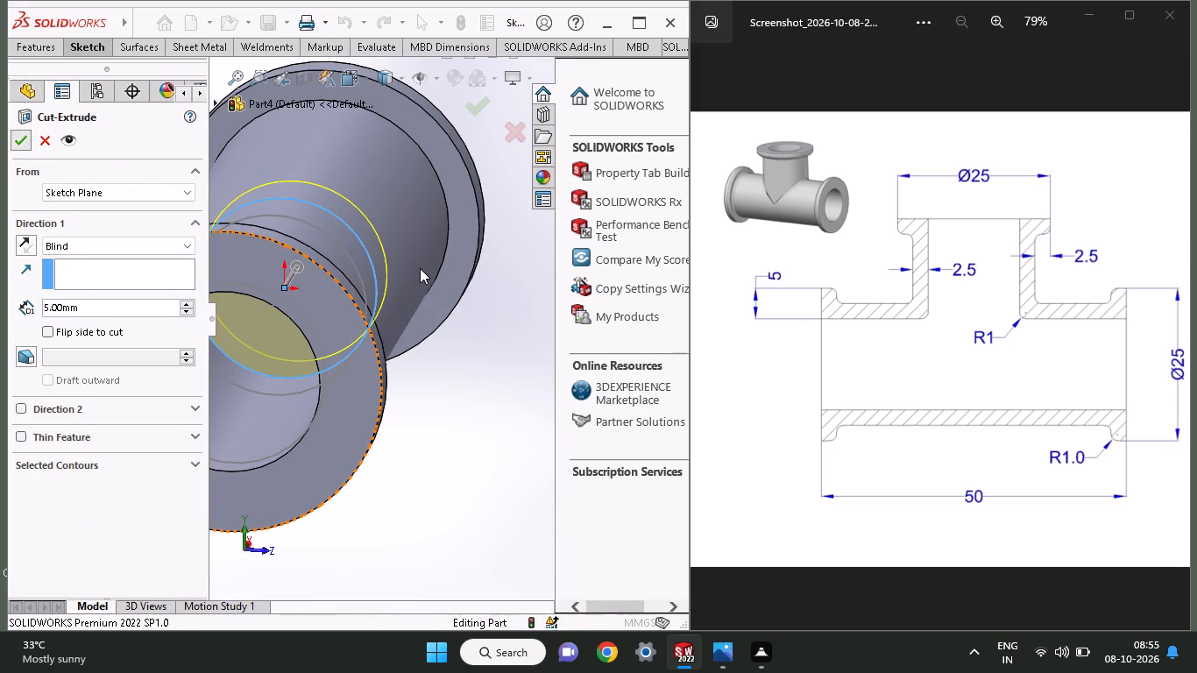
Start a sketch on the bore's new bottom face and draw an origin-centred circle of 7.5 mm radius on its edge.
{"action": "middle_click_drag", "start_coordinate": [417, 268], "coordinate": [389, 268]}
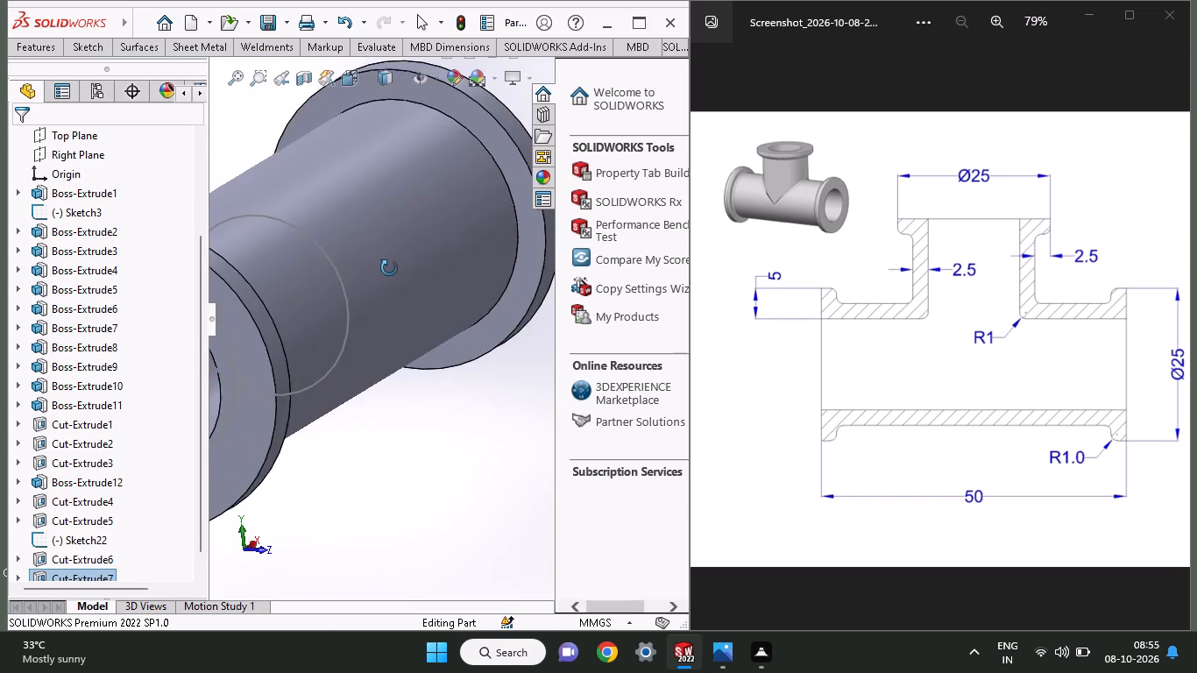
{"action": "middle_click_drag", "start_coordinate": [389, 268], "coordinate": [429, 259]}
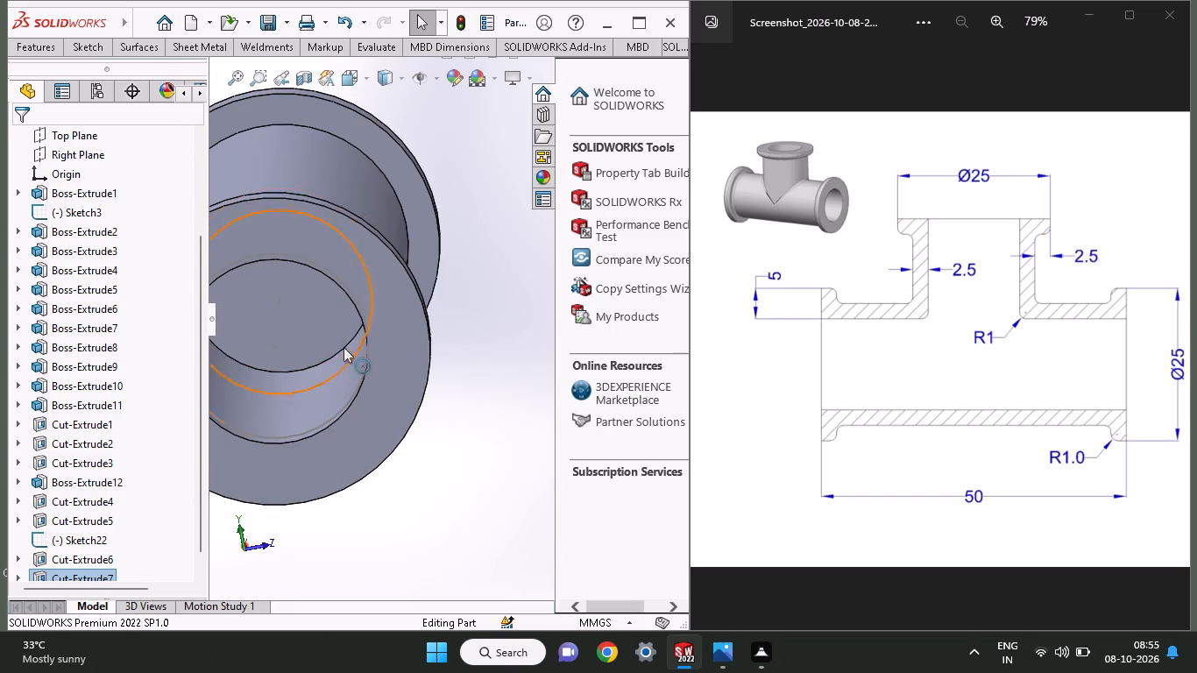
{"action": "left_click", "coordinate": [308, 330]}
{"action": "left_click", "coordinate": [393, 286]}
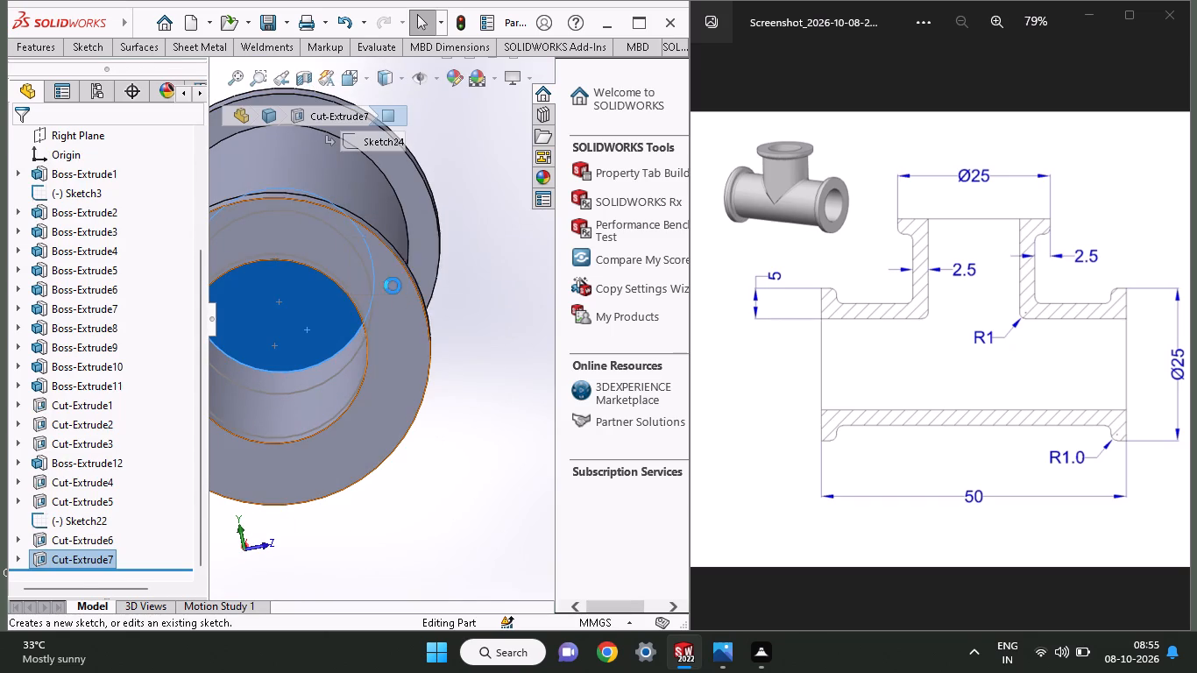
{"action": "left_click", "coordinate": [78, 52]}
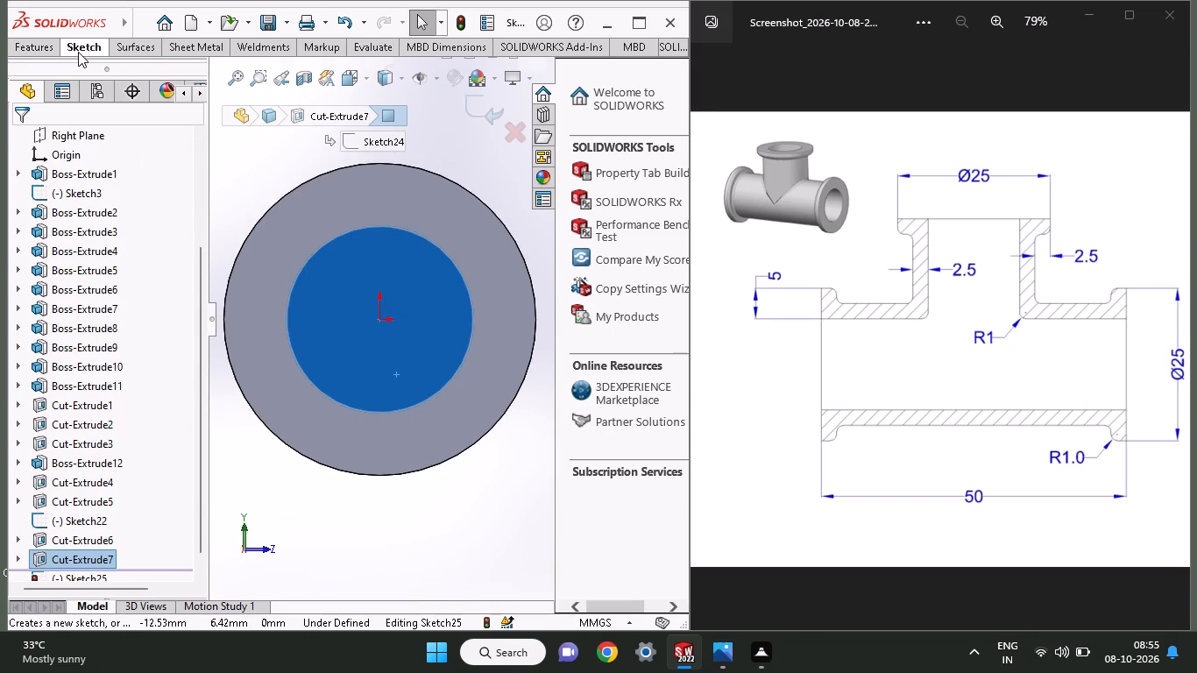
{"action": "left_click", "coordinate": [119, 111]}
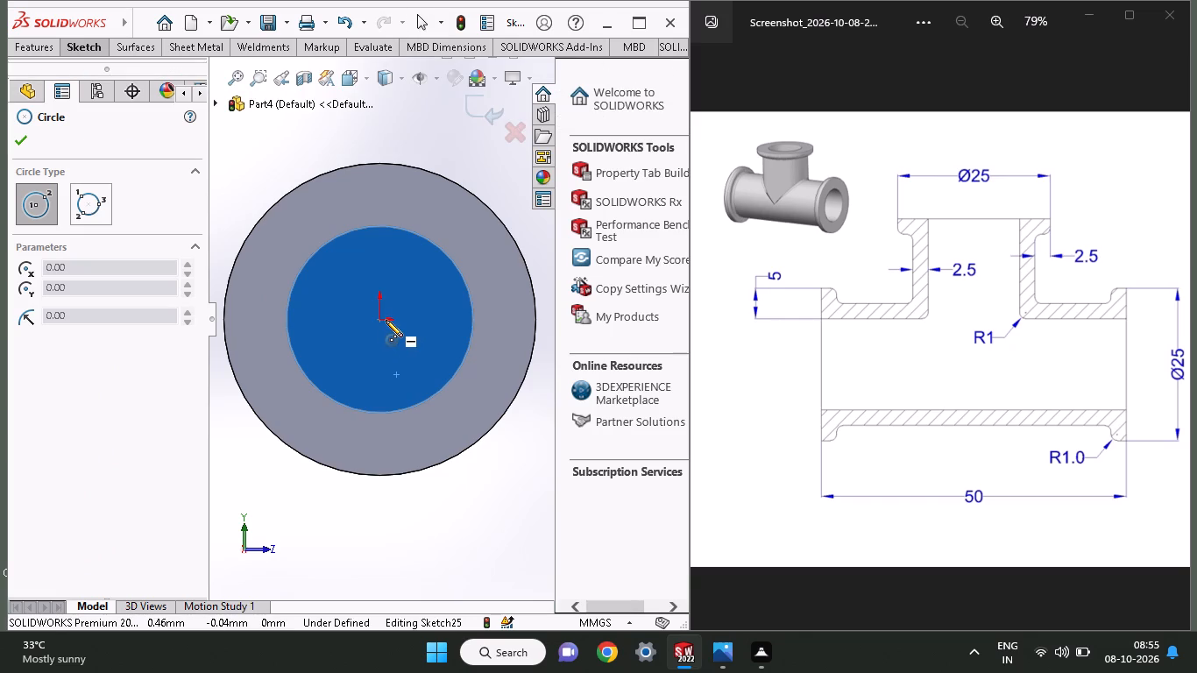
{"action": "left_click", "coordinate": [381, 320]}
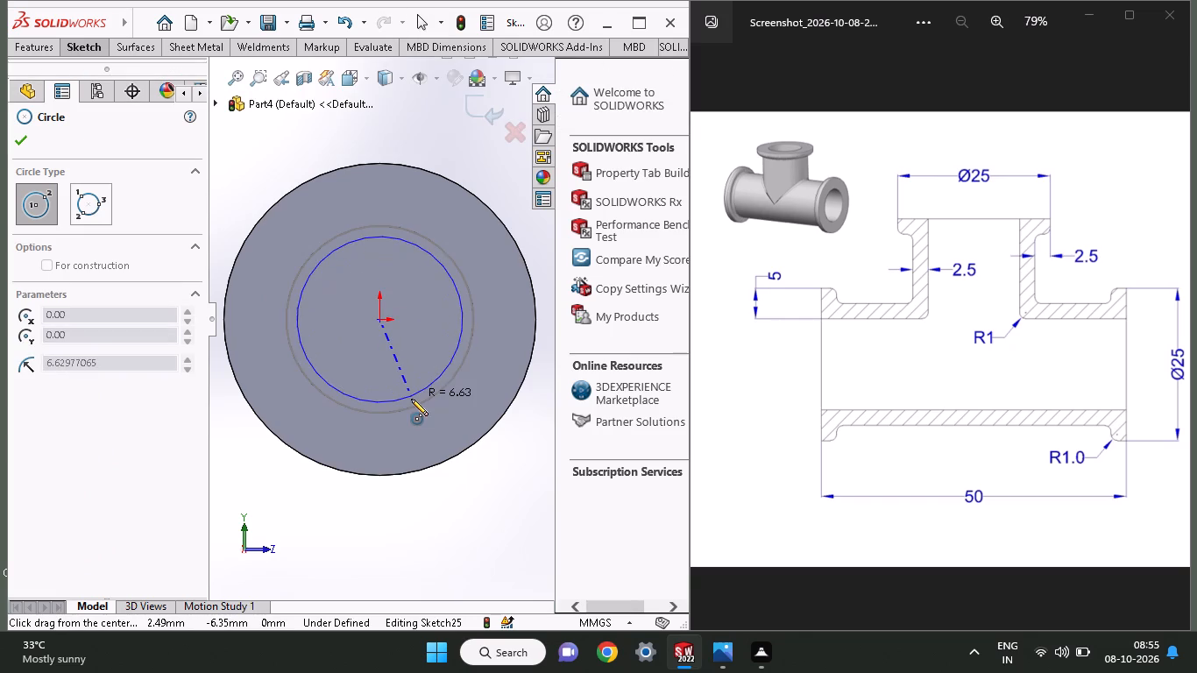
{"action": "left_click", "coordinate": [411, 405]}
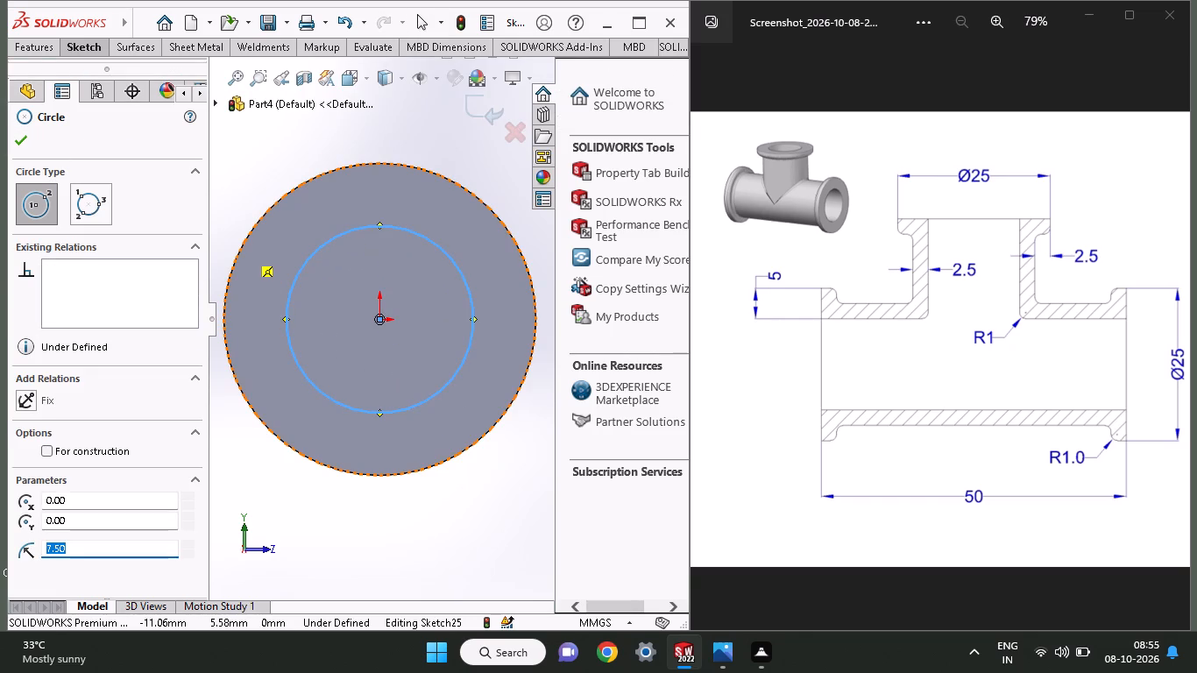
Extend the bore with a blind extruded cut of this circle, 5 mm deep.
{"action": "left_click", "coordinate": [32, 54]}
{"action": "left_click", "coordinate": [269, 101]}
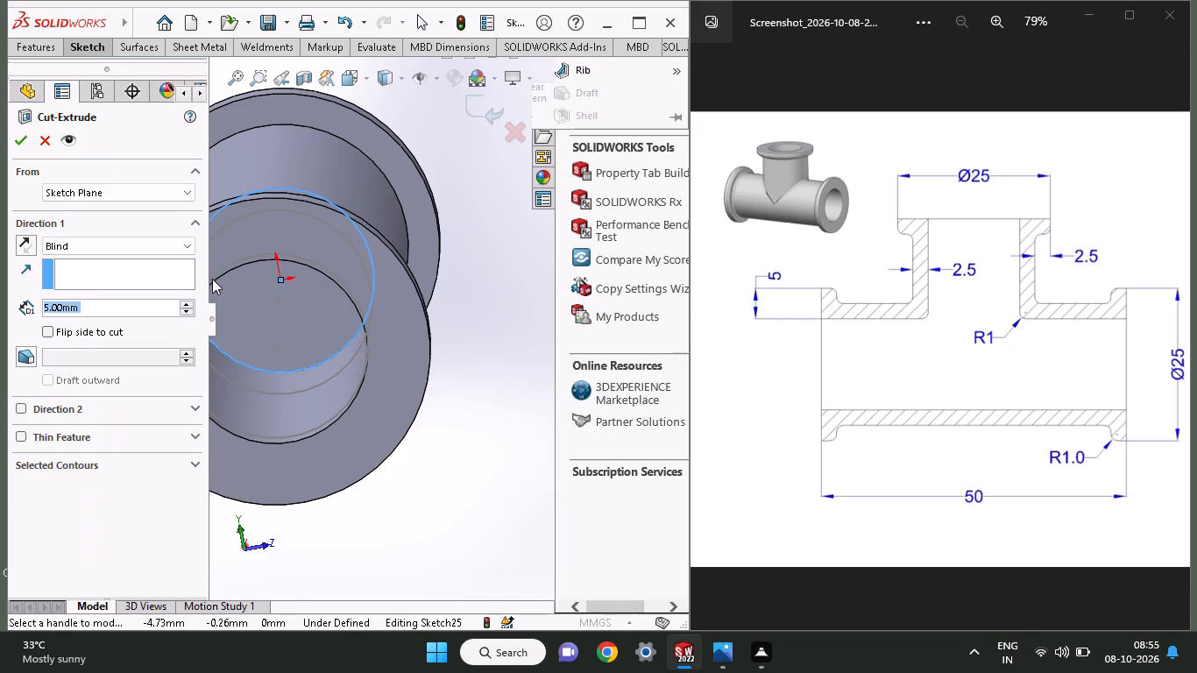
{"action": "left_click", "coordinate": [20, 138]}
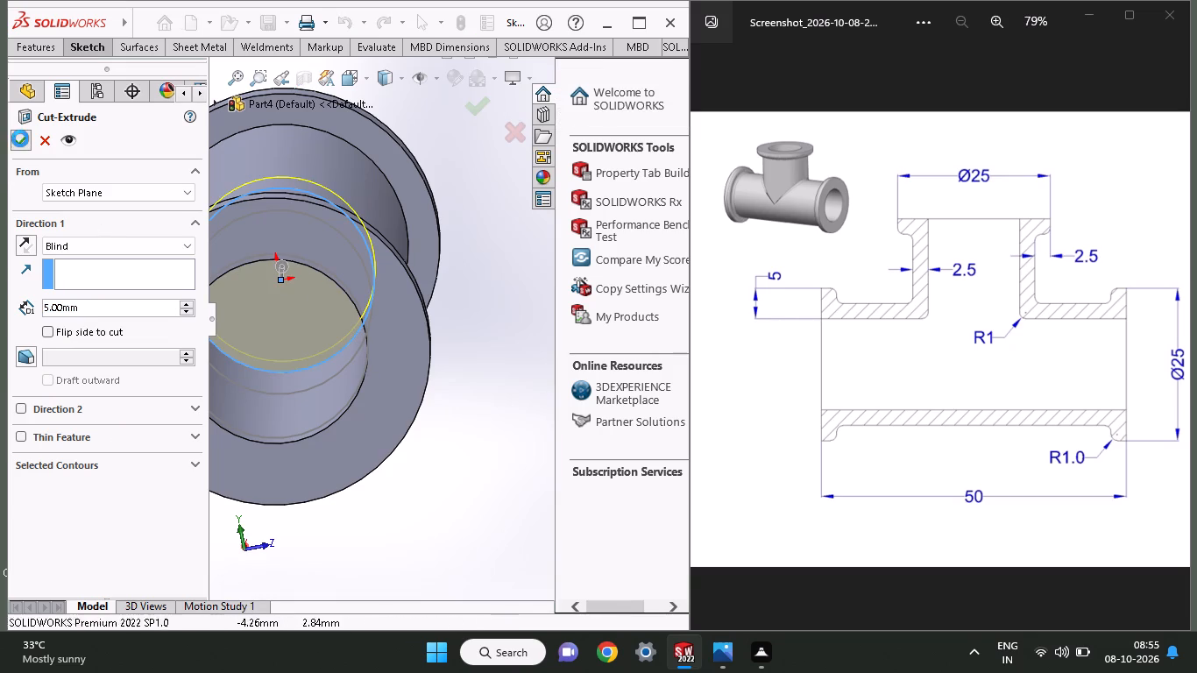
Start a sketch on the bottom face of the extended bore and draw an origin-centred circle of 7.5 mm radius on its edge.
{"action": "left_click", "coordinate": [316, 322]}
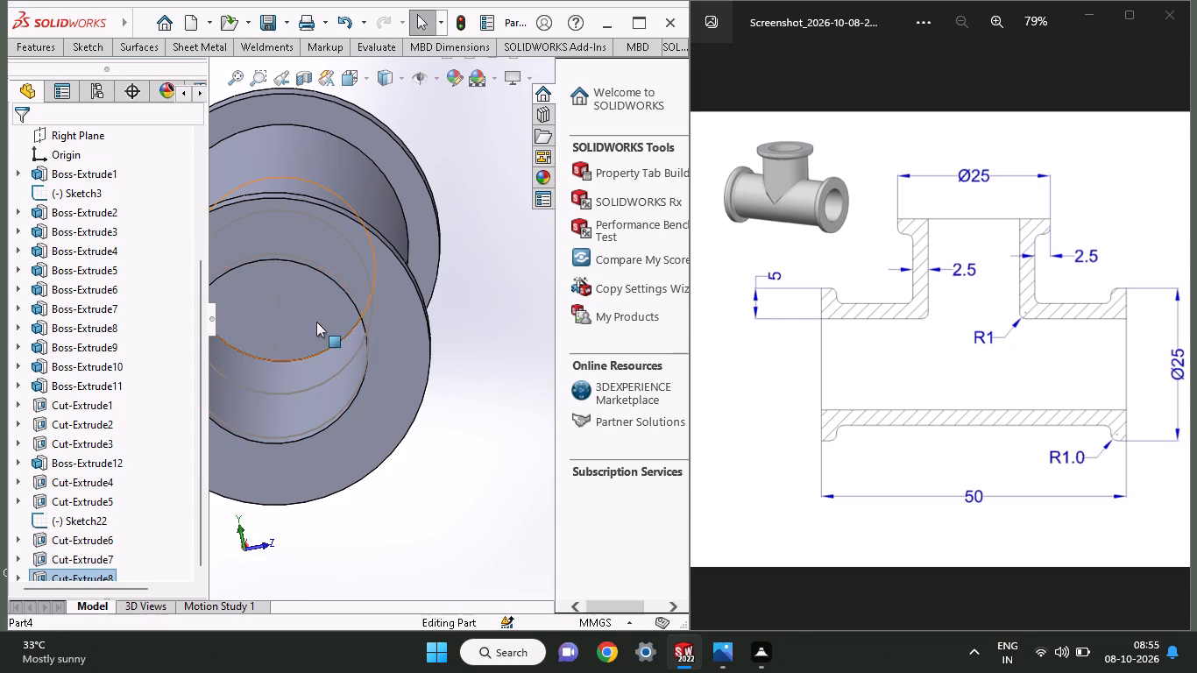
{"action": "left_click", "coordinate": [393, 280]}
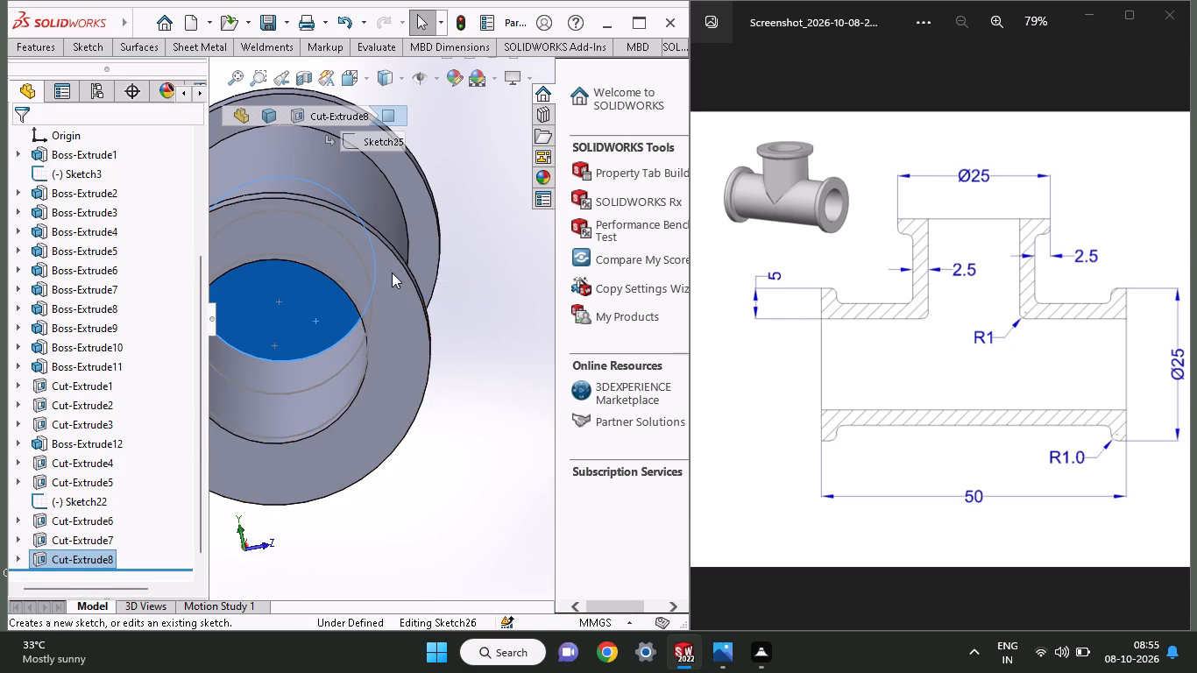
{"action": "left_click", "coordinate": [89, 55]}
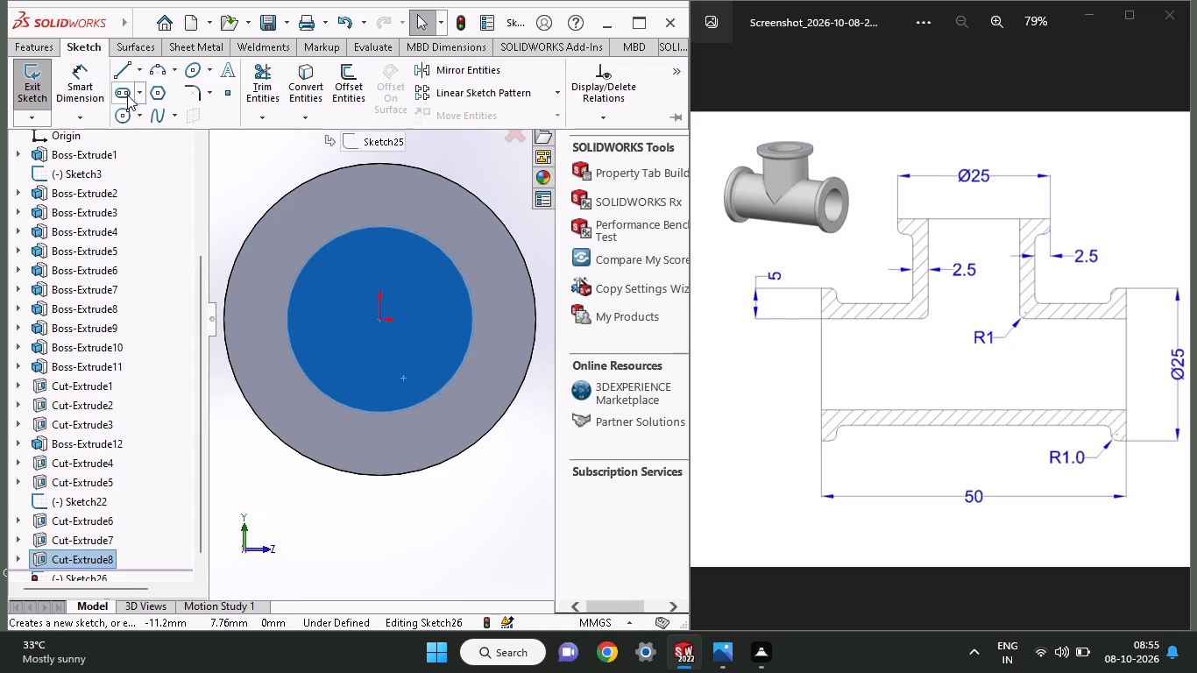
{"action": "left_click", "coordinate": [119, 126]}
{"action": "left_click", "coordinate": [382, 319]}
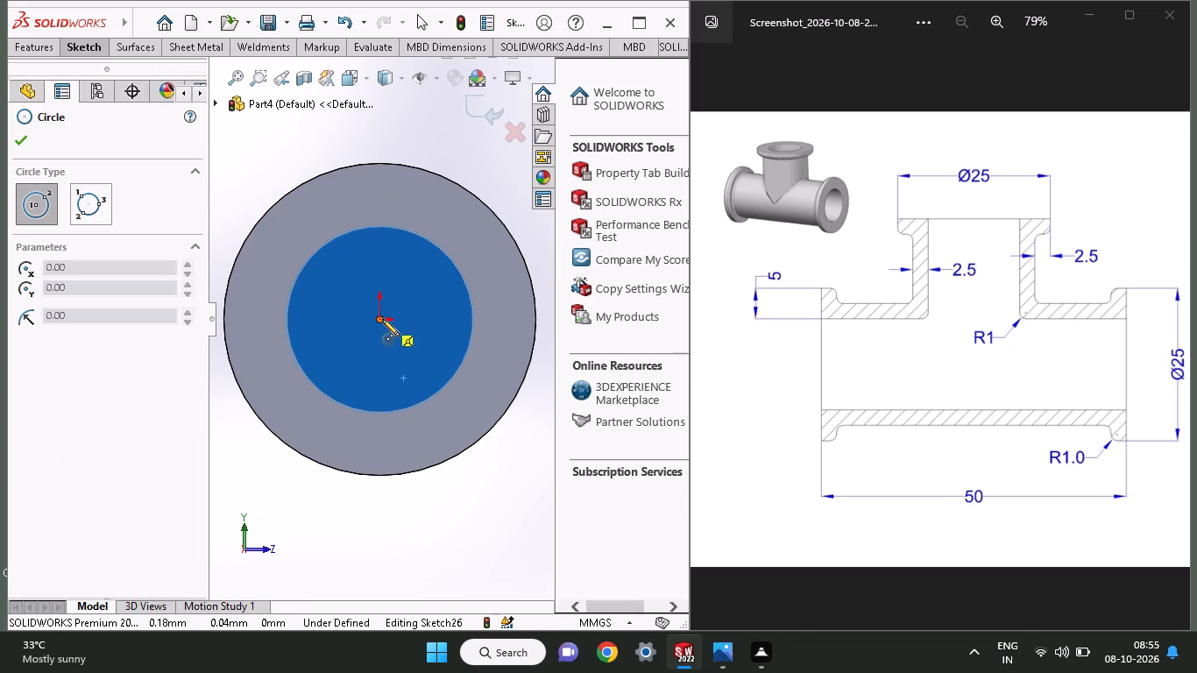
{"action": "left_click", "coordinate": [455, 379]}
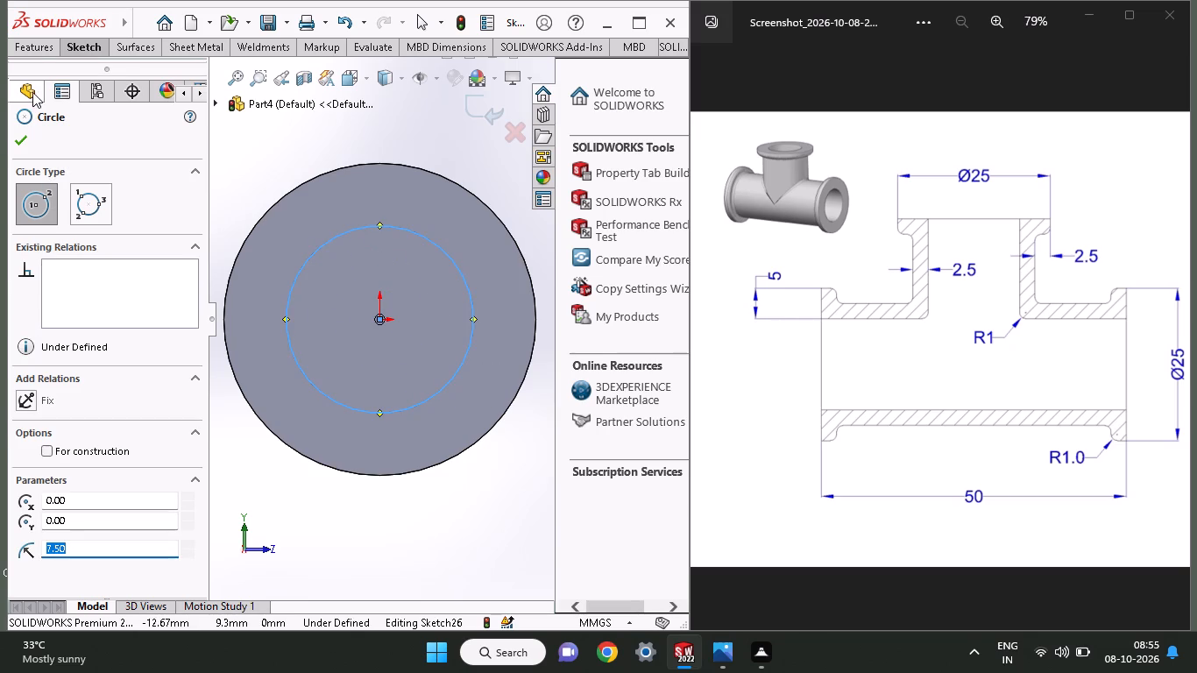
Deepen the bore by a further 5 mm with a blind extruded cut of the circle.
{"action": "left_click", "coordinate": [39, 53]}
{"action": "left_click", "coordinate": [280, 109]}
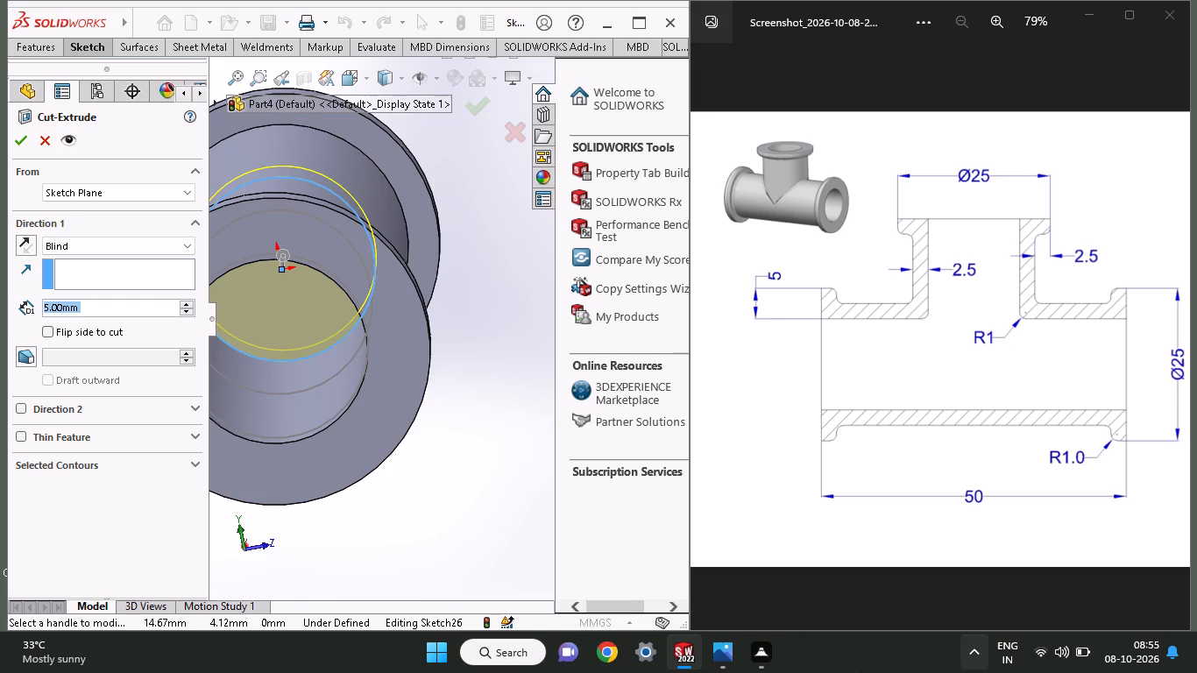
{"action": "left_click", "coordinate": [17, 137]}
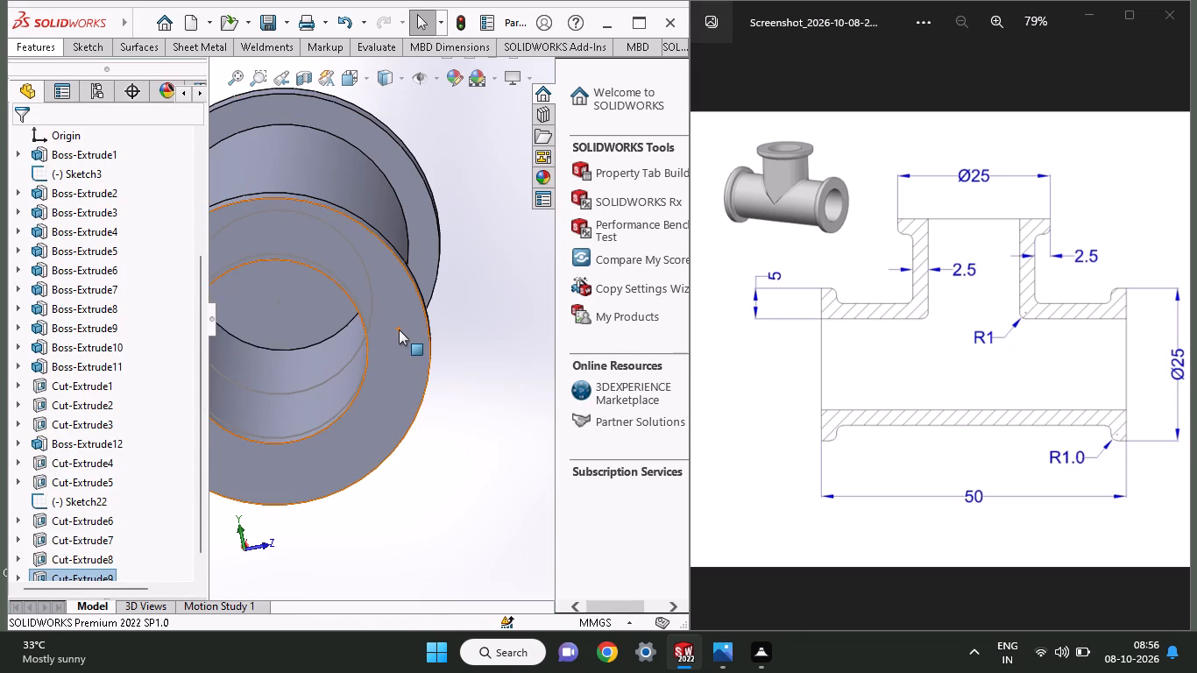
Start a sketch on the bore's current bottom face and draw an origin-centred circle of 7.5 mm radius on its edge.
{"action": "left_click", "coordinate": [284, 289]}
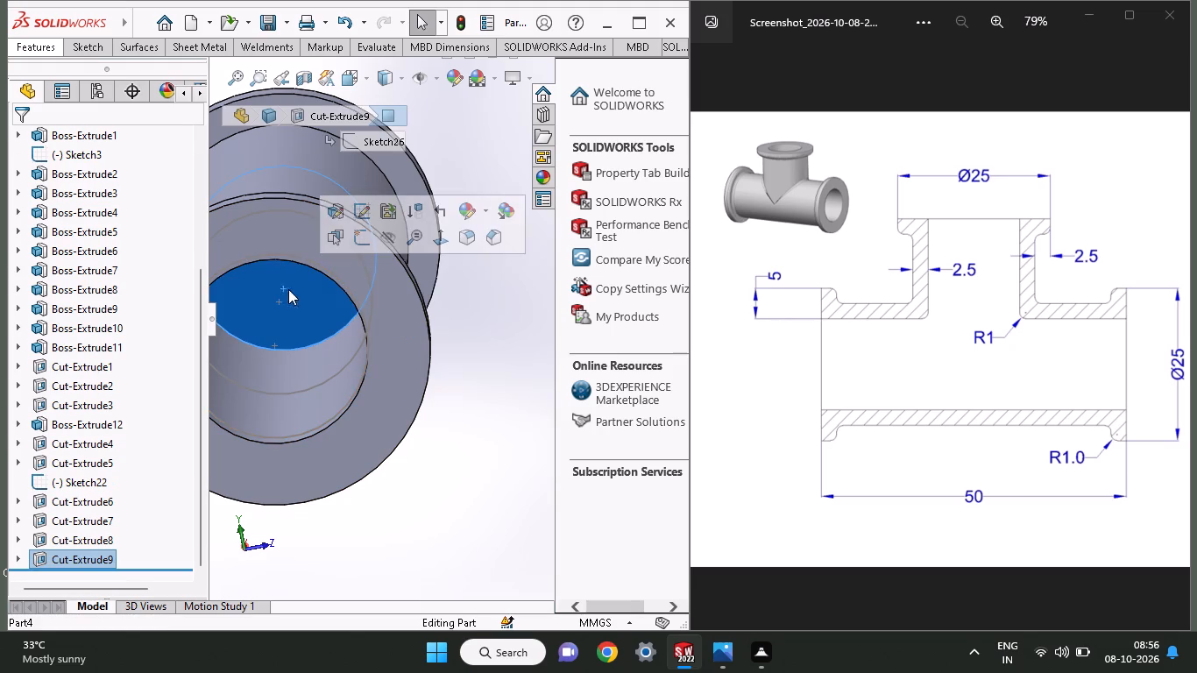
{"action": "left_click", "coordinate": [365, 231]}
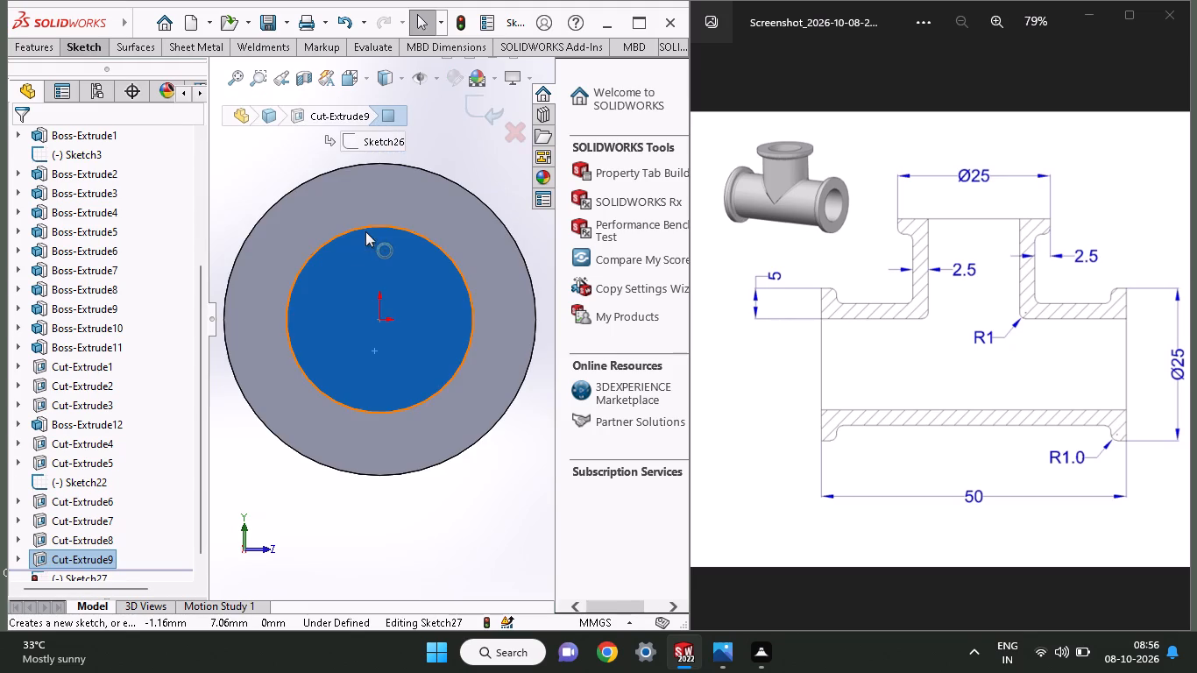
{"action": "left_click", "coordinate": [96, 41]}
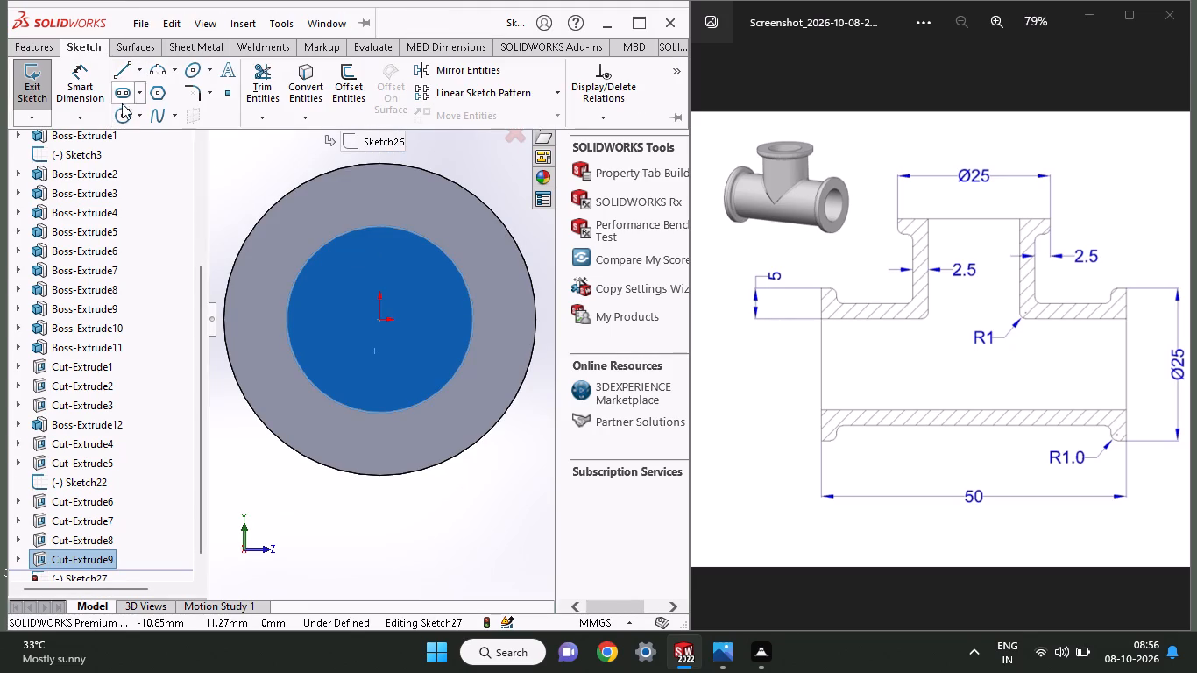
{"action": "left_click", "coordinate": [117, 113]}
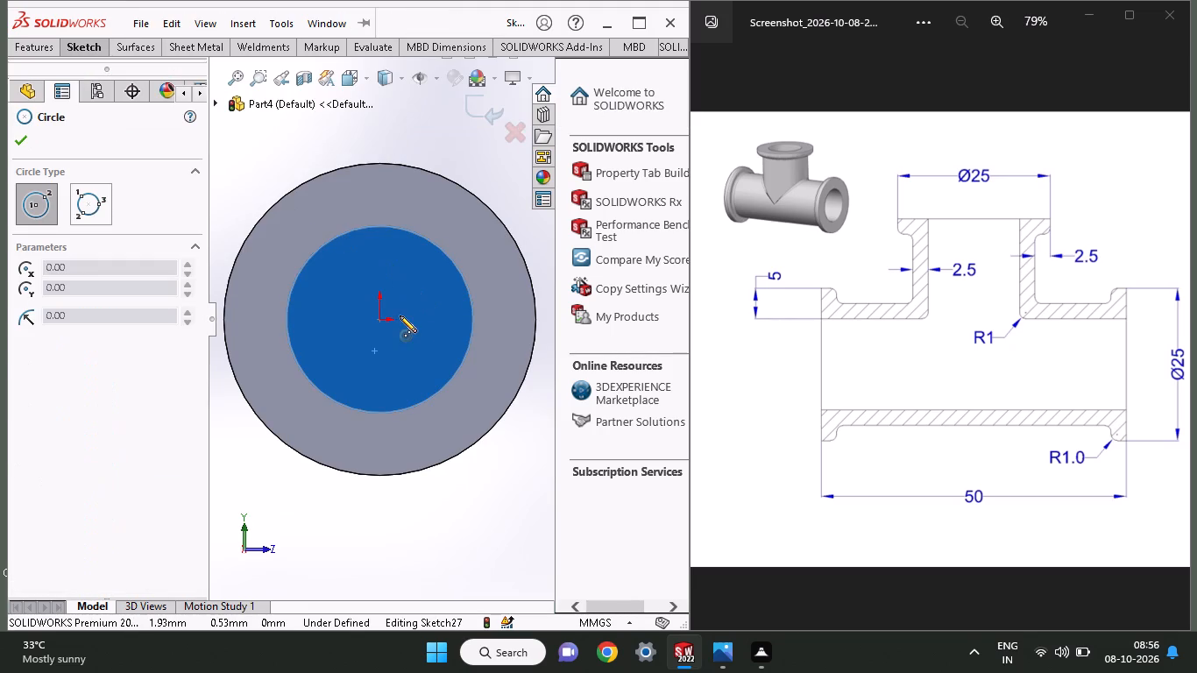
{"action": "left_click", "coordinate": [379, 321]}
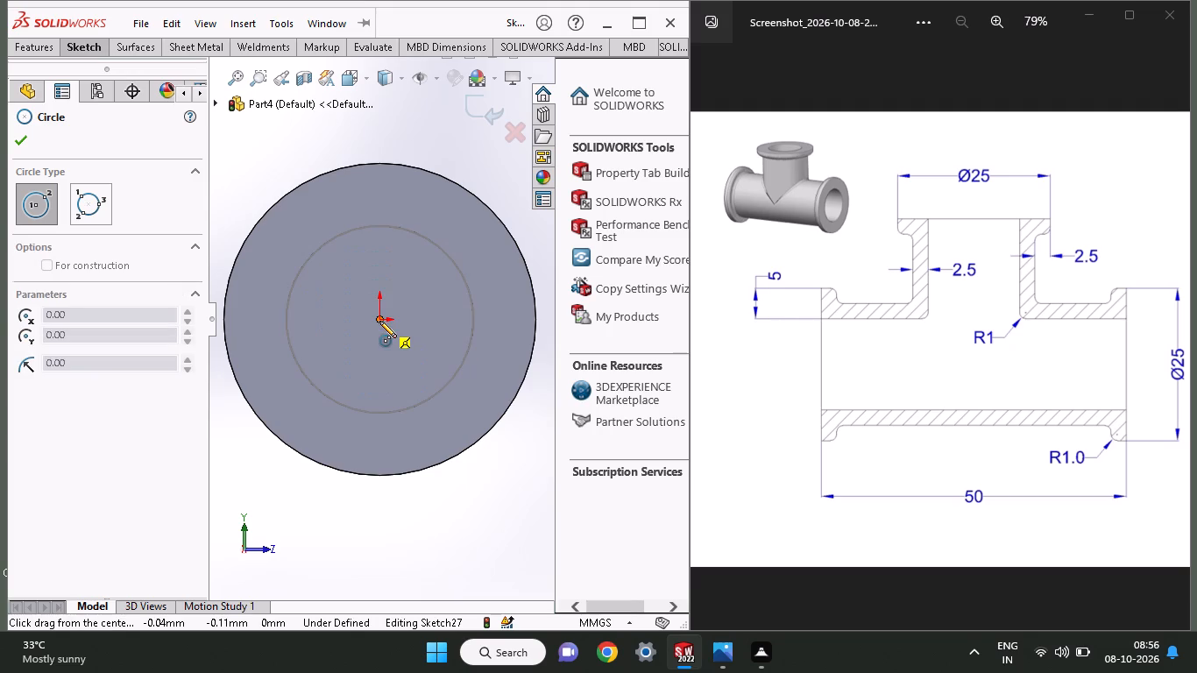
{"action": "left_click", "coordinate": [424, 397]}
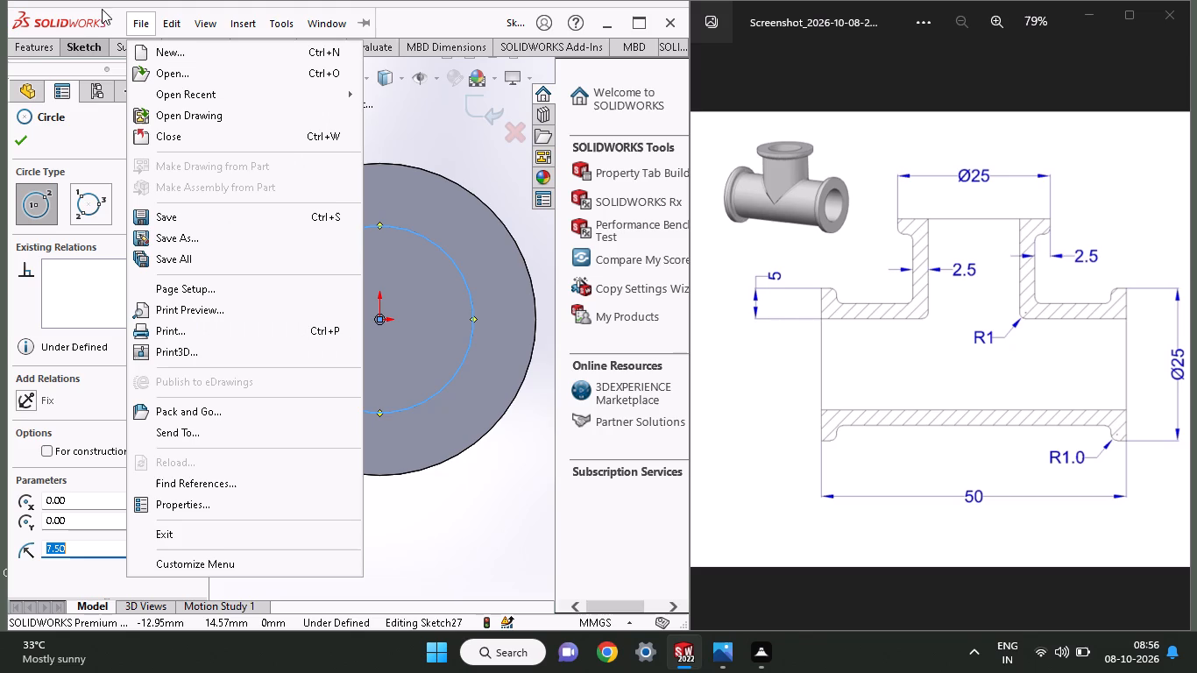
Deepen the bore with a blind extruded cut of this circle, 5 mm deep.
{"action": "left_click", "coordinate": [52, 51]}
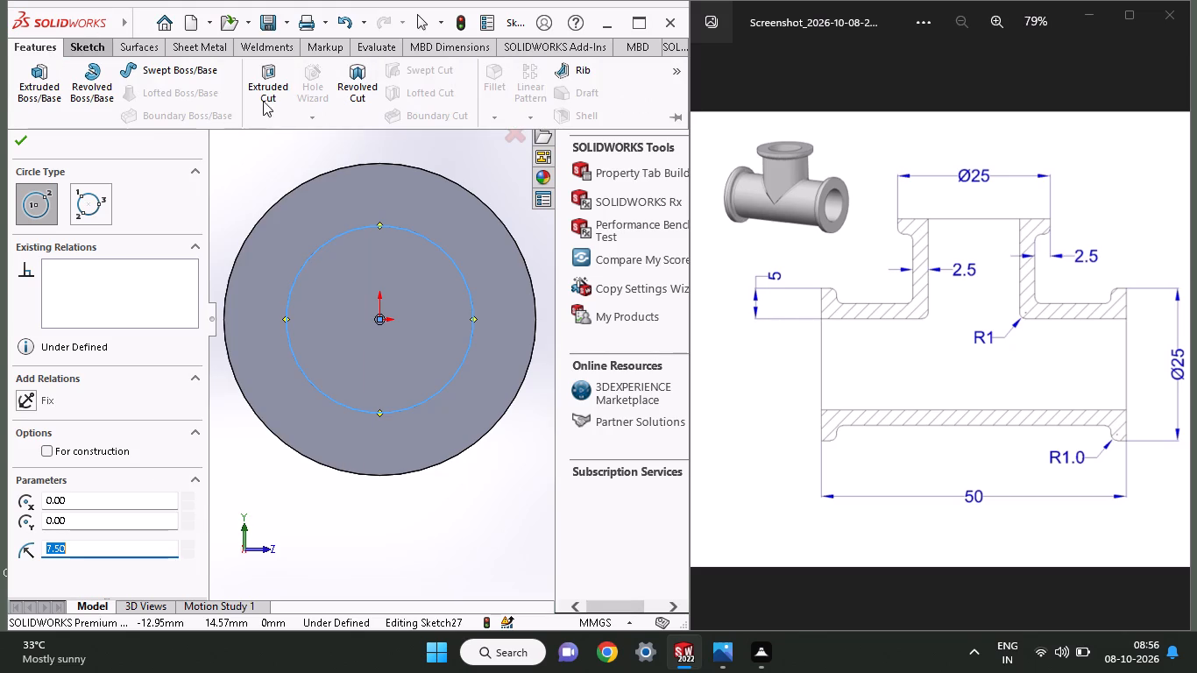
{"action": "left_click", "coordinate": [272, 97]}
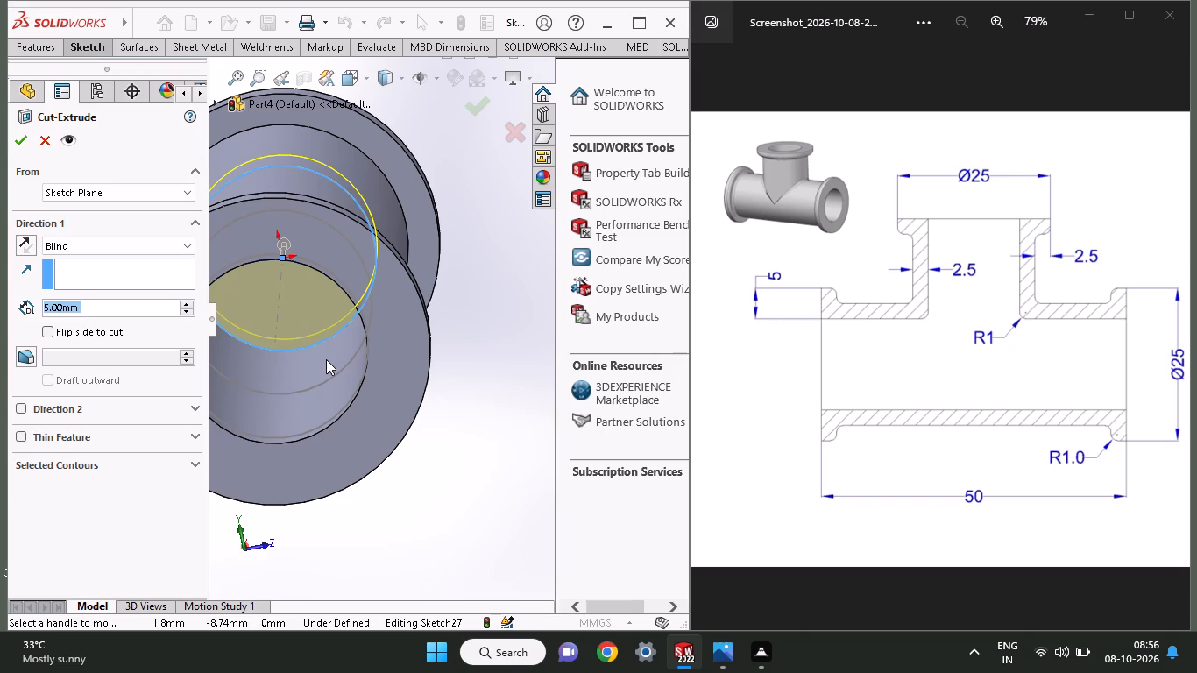
{"action": "left_click", "coordinate": [24, 137]}
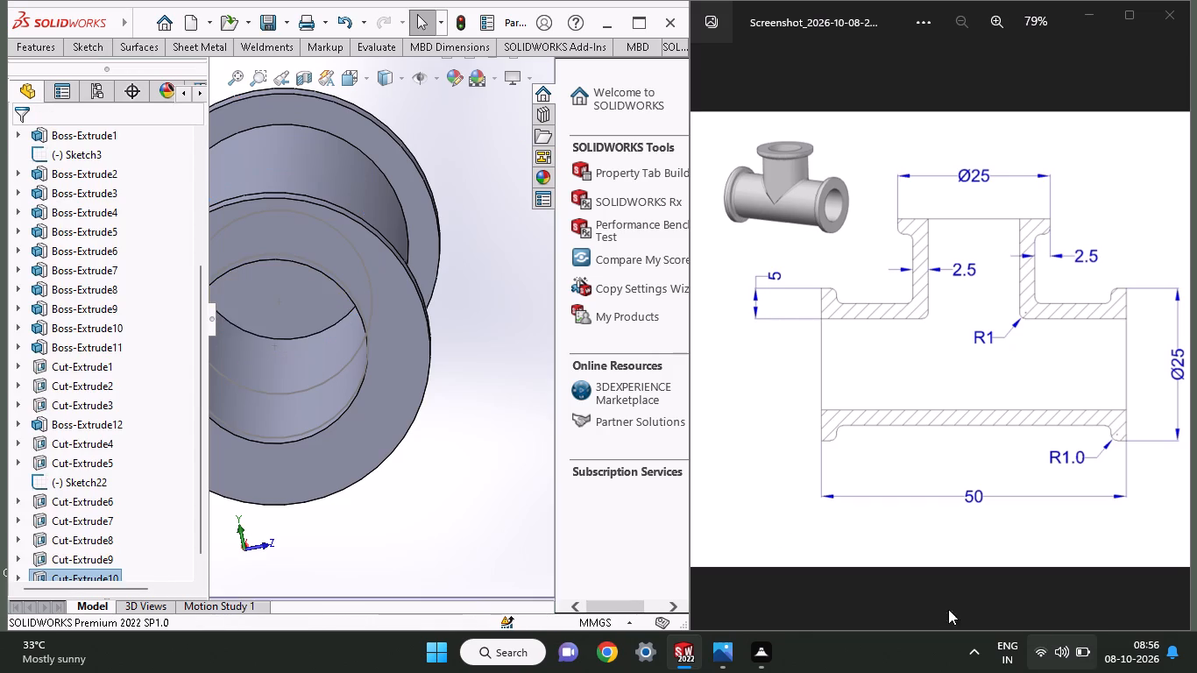
Start another sketch on the deepened bore's bottom face and draw an origin-centred circle of 7.5 mm radius on its edge.
{"action": "left_click", "coordinate": [311, 318]}
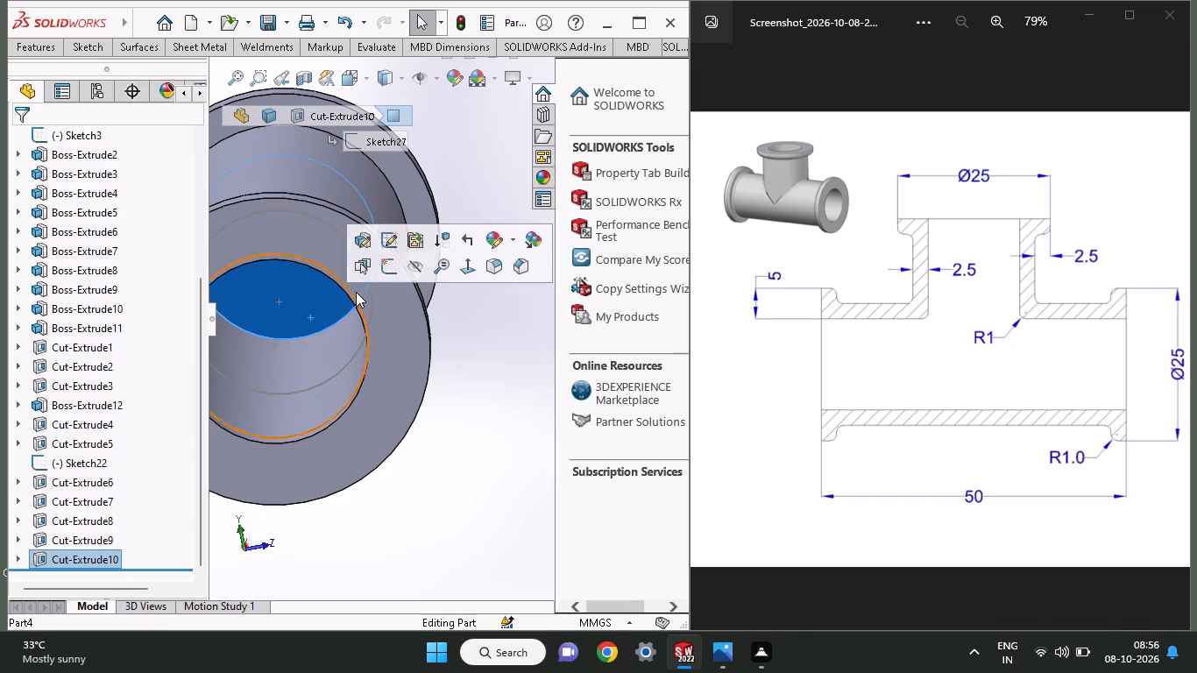
{"action": "left_click", "coordinate": [378, 273]}
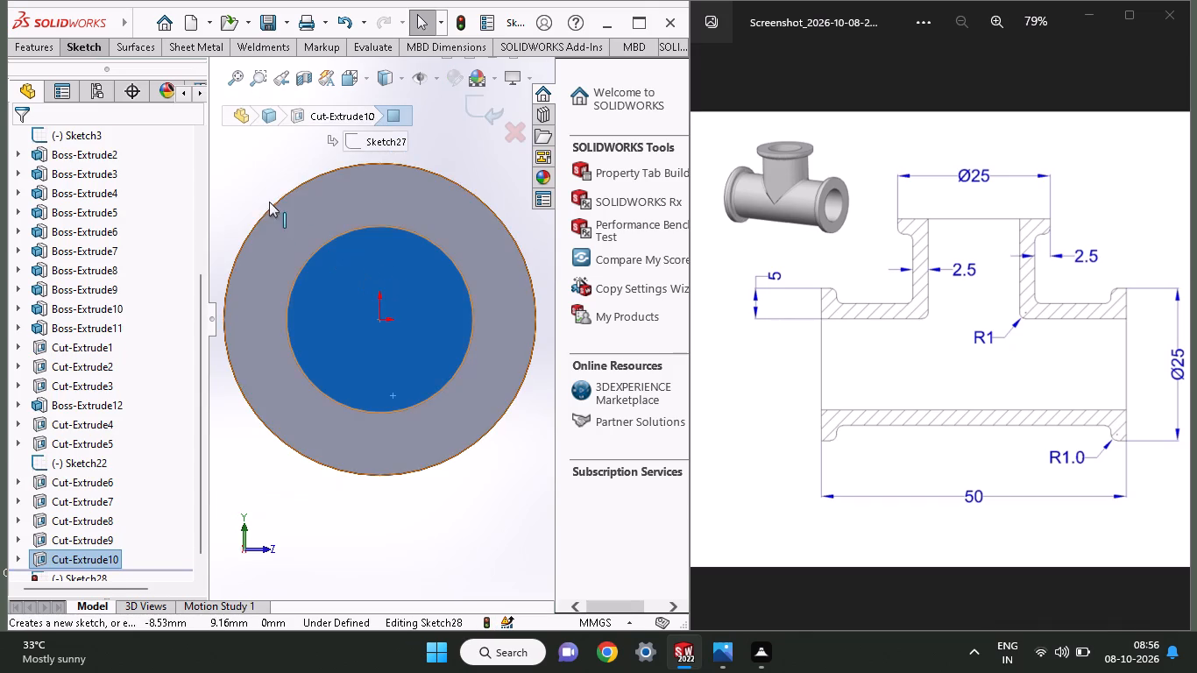
{"action": "left_click", "coordinate": [70, 41]}
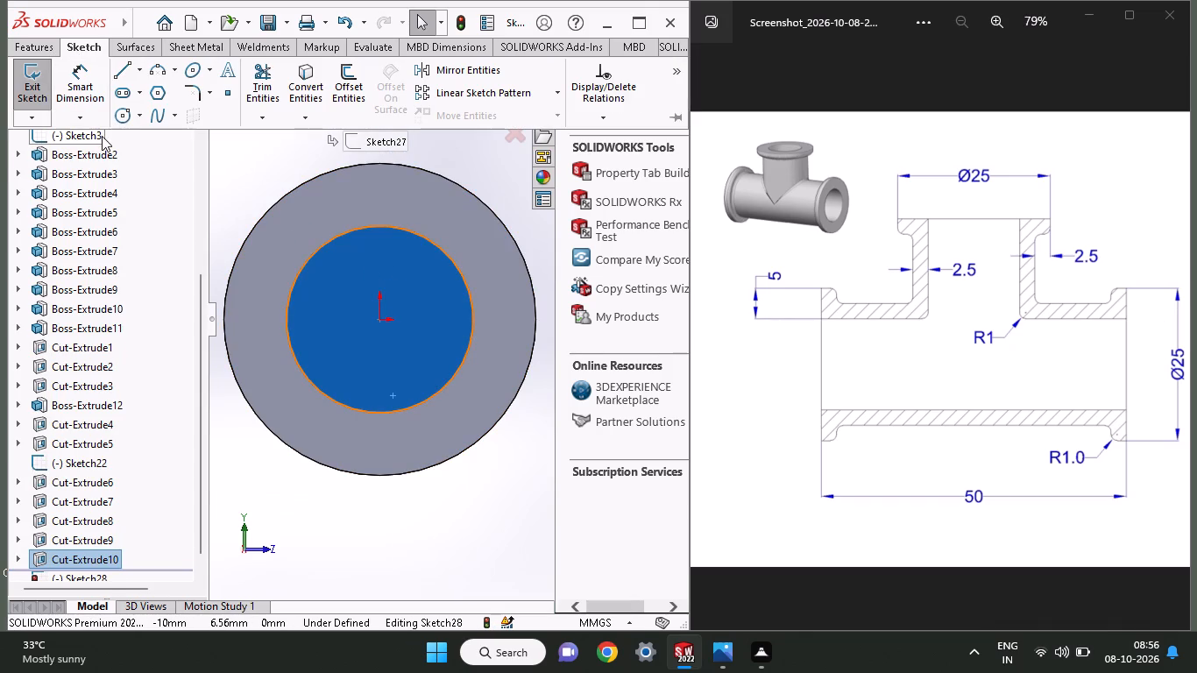
{"action": "left_click", "coordinate": [123, 110]}
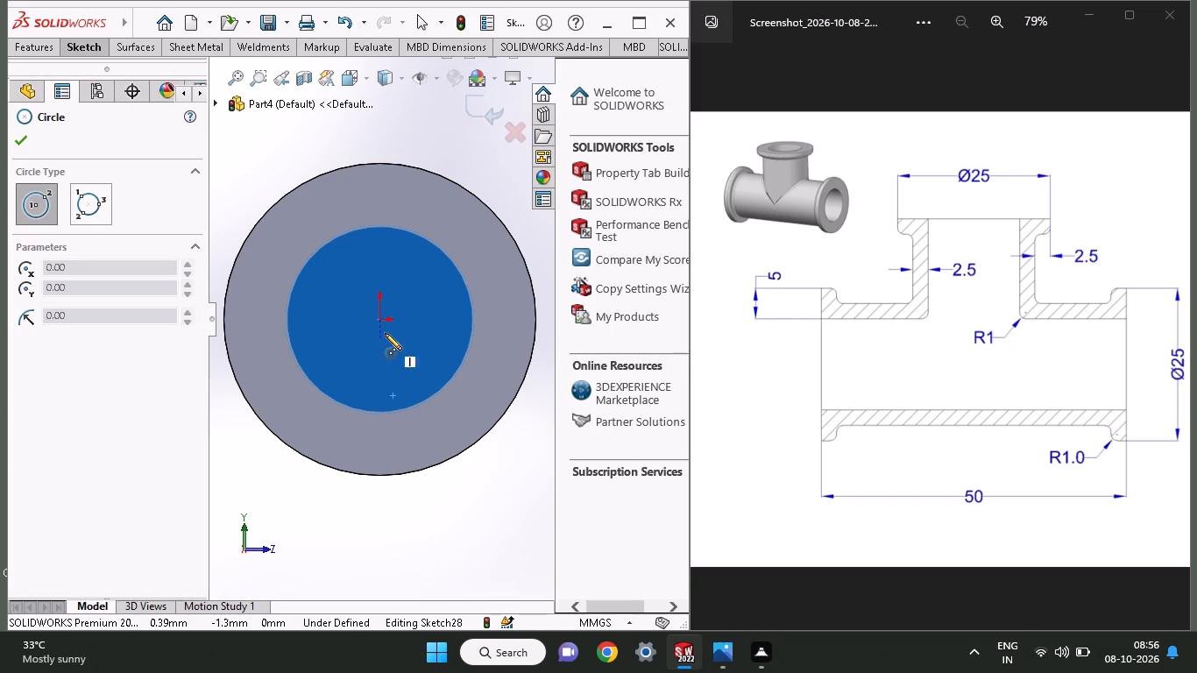
{"action": "left_click", "coordinate": [380, 321]}
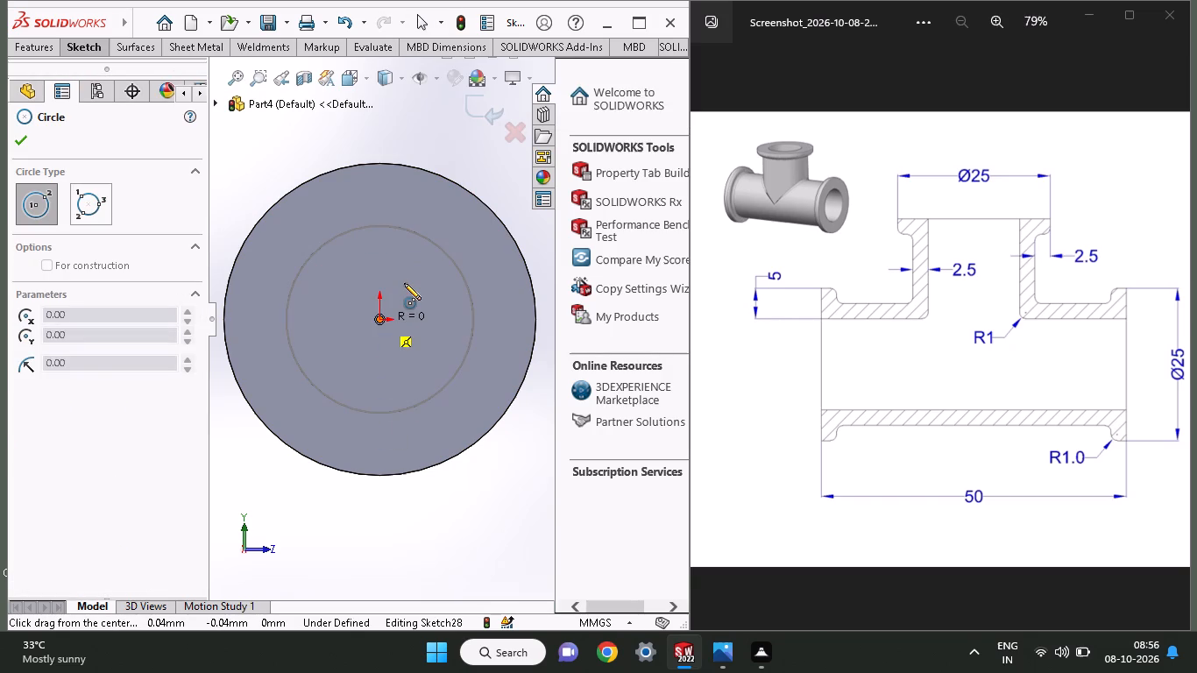
{"action": "left_click", "coordinate": [425, 235]}
Extend the bore by another 5 mm with a blind extruded cut of the circle.
{"action": "left_click", "coordinate": [18, 49]}
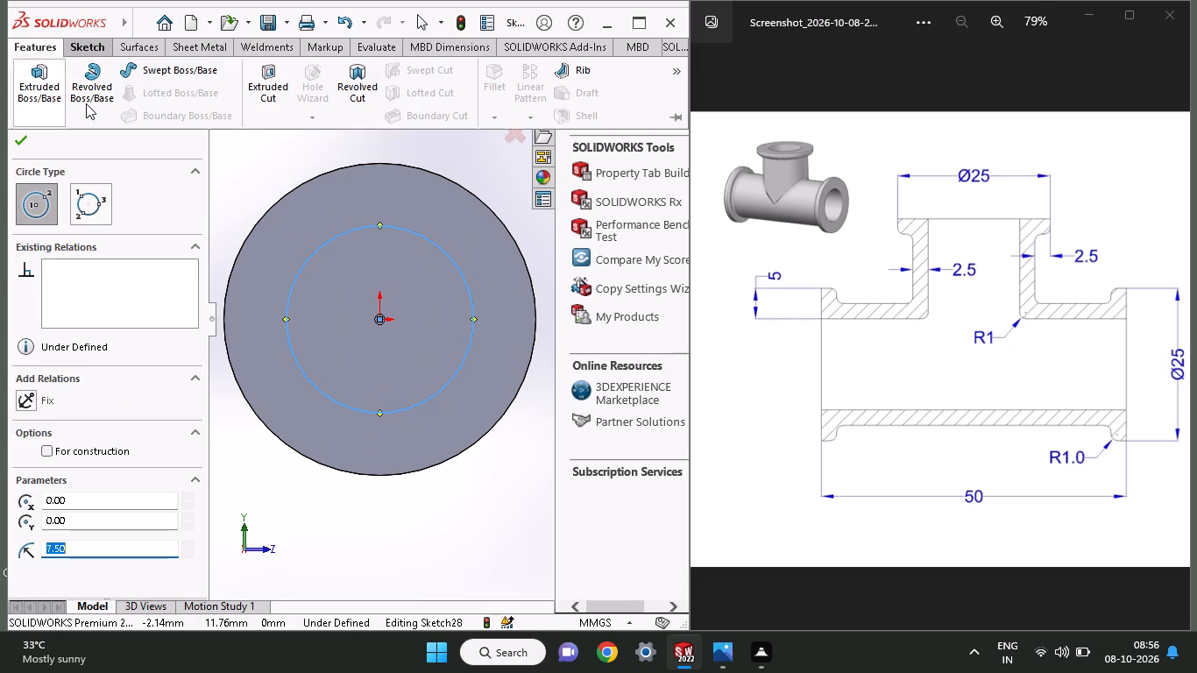
{"action": "left_click", "coordinate": [282, 106]}
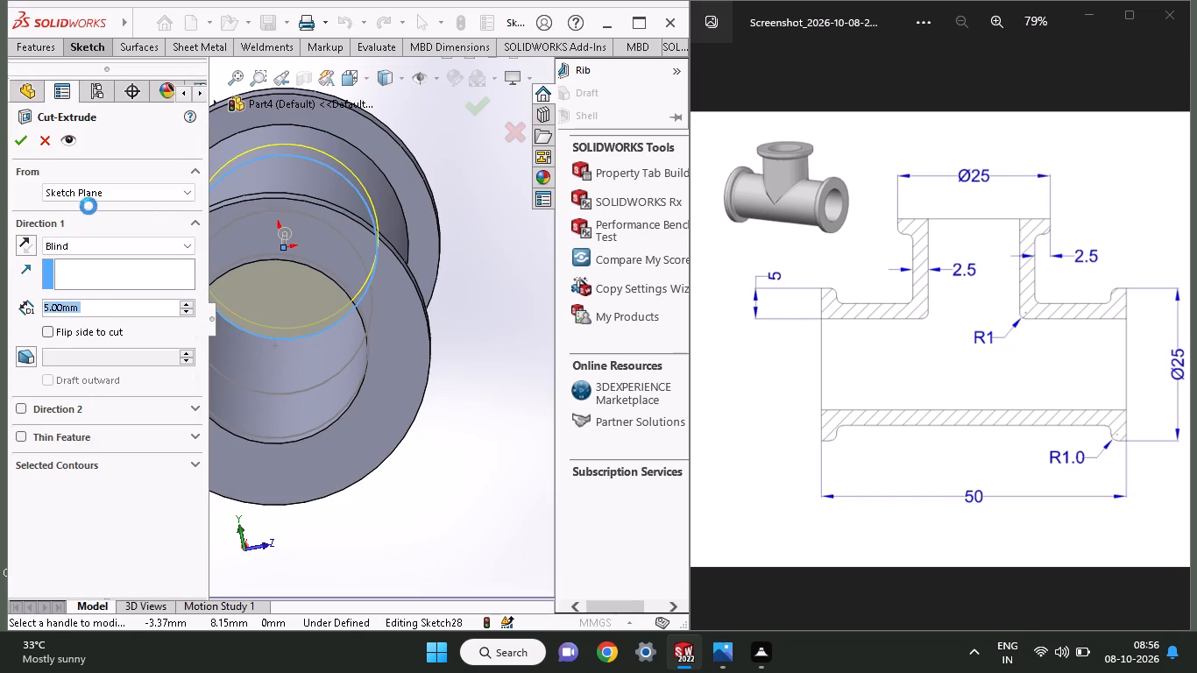
{"action": "left_click", "coordinate": [30, 140]}
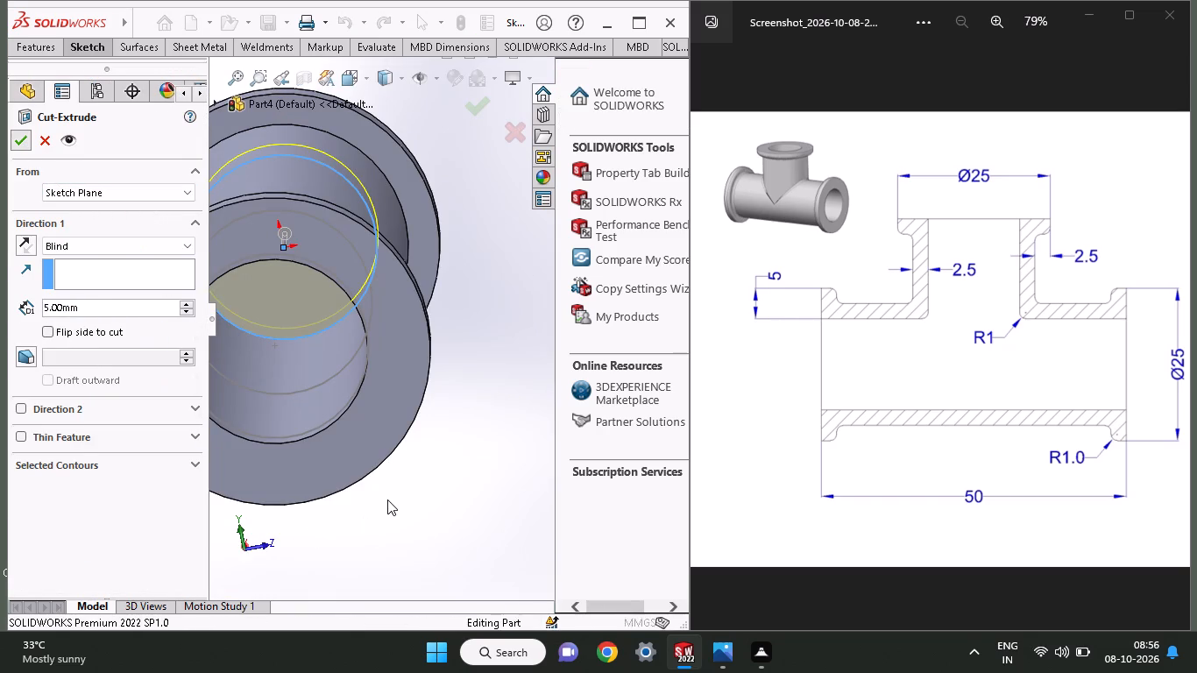
Examine the main pipe's bore and both flanged ends from several directions.
{"action": "middle_click_drag", "start_coordinate": [388, 492], "coordinate": [423, 551]}
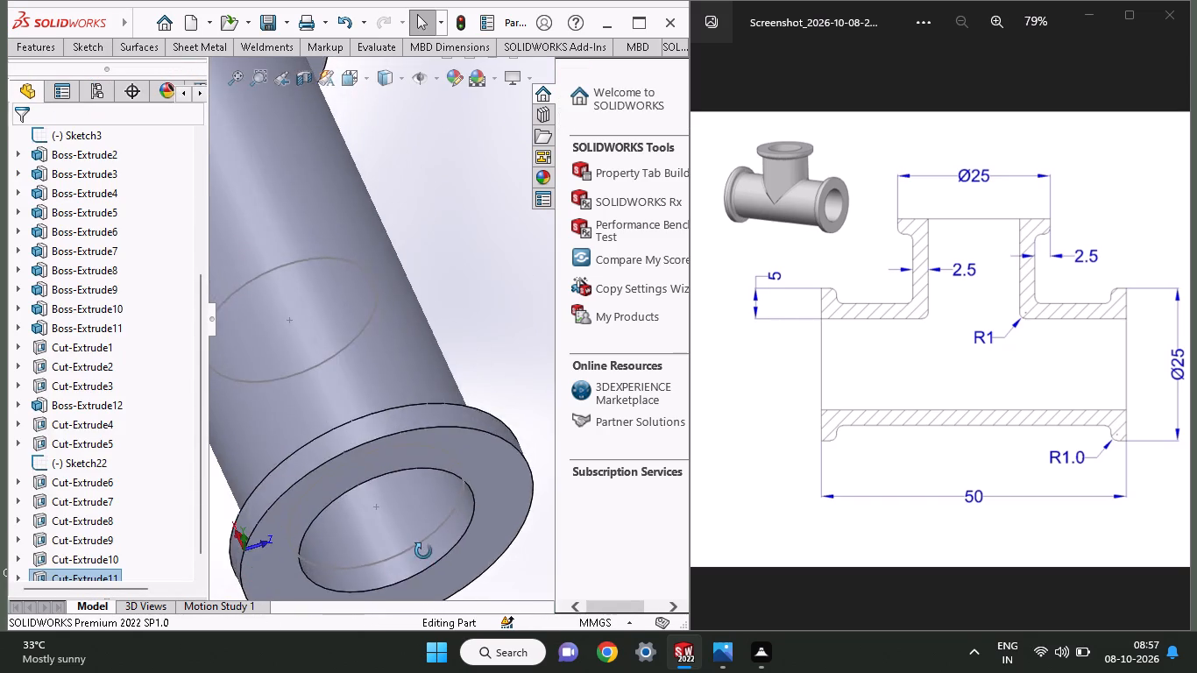
{"action": "middle_click_drag", "start_coordinate": [423, 551], "coordinate": [266, 449]}
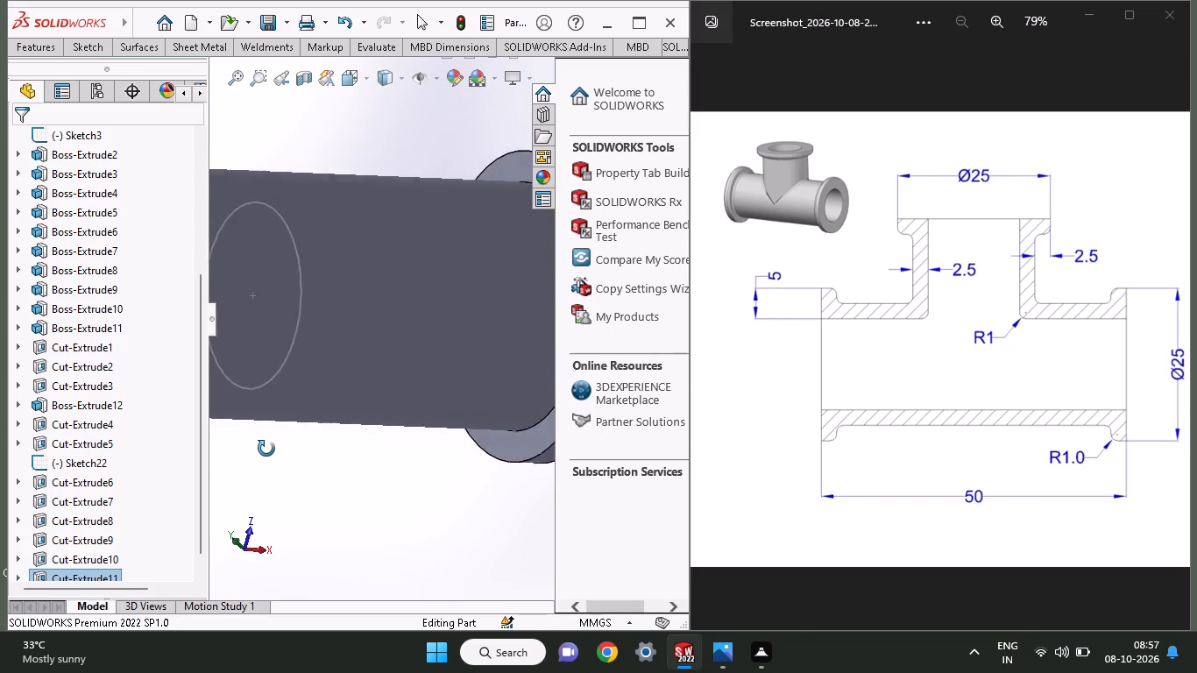
{"action": "middle_click_drag", "start_coordinate": [266, 449], "coordinate": [396, 460]}
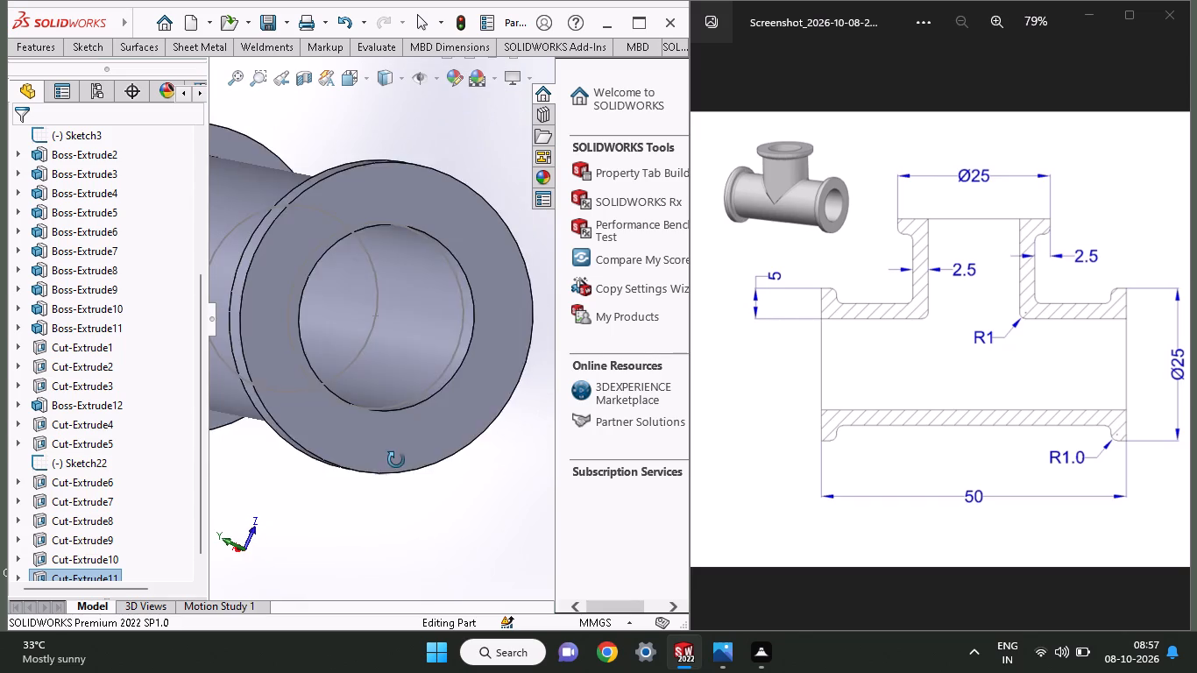
{"action": "middle_click_drag", "start_coordinate": [396, 460], "coordinate": [408, 457]}
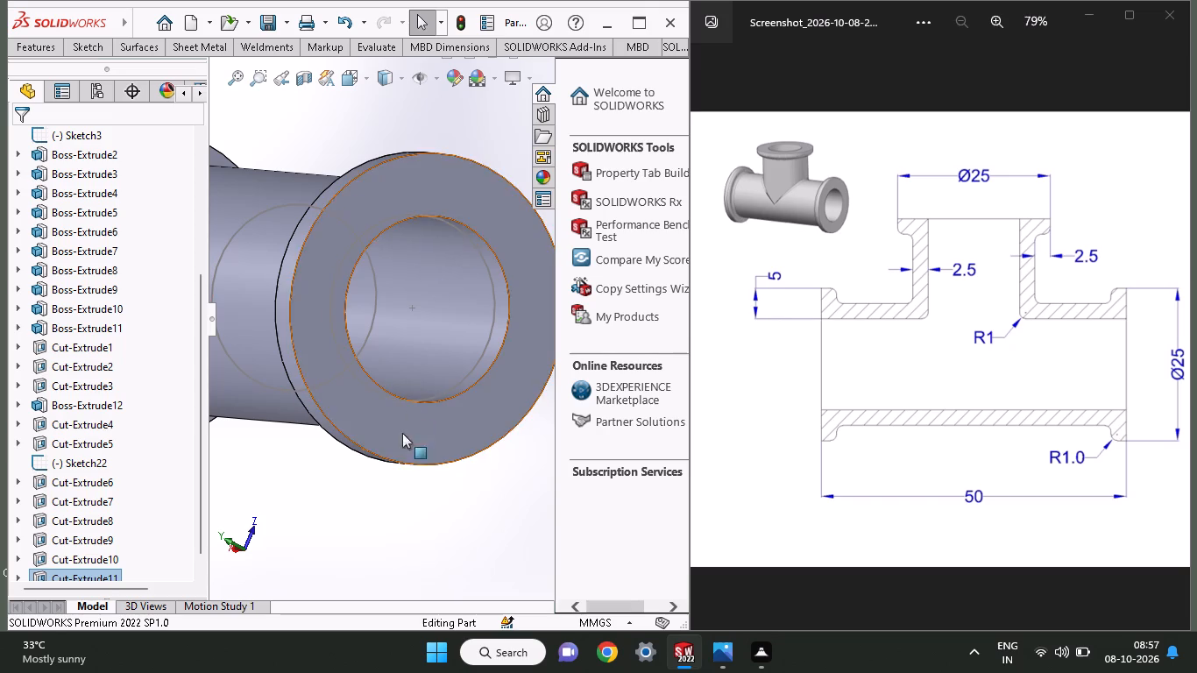
{"action": "scroll", "coordinate": [386, 505], "scroll_direction": "up", "scroll_amount": 3, "text": "ctrl"}
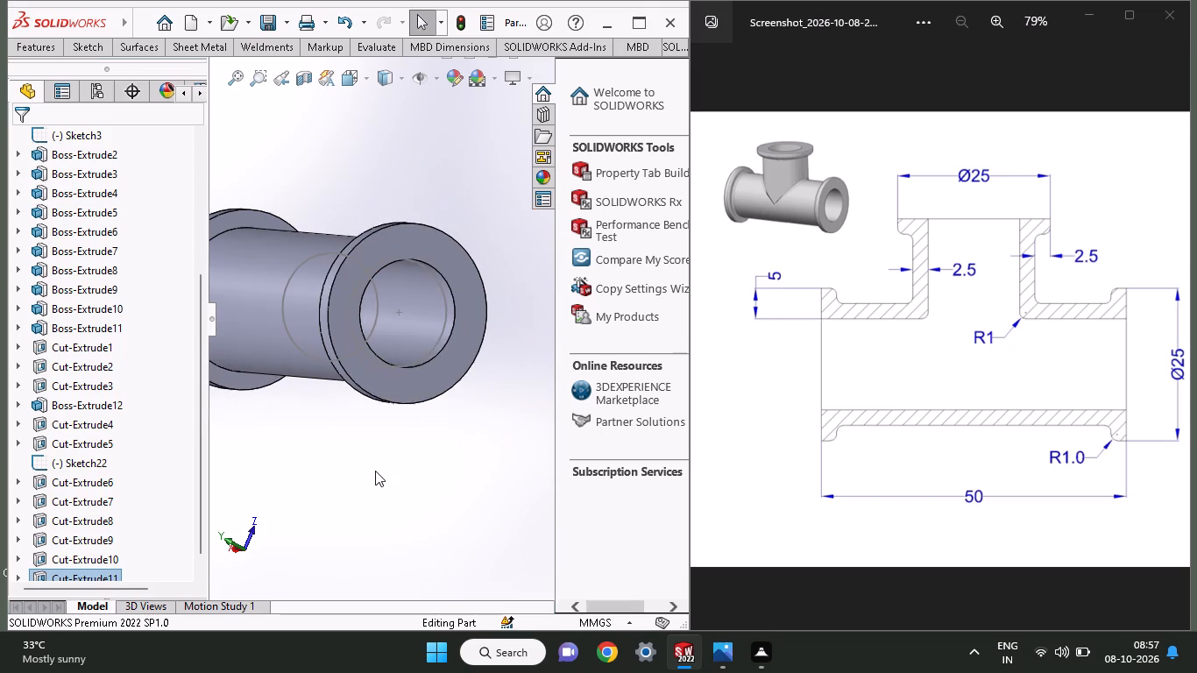
{"action": "scroll", "coordinate": [375, 470], "scroll_direction": "up", "scroll_amount": 4, "text": "ctrl"}
{"action": "scroll", "coordinate": [375, 459], "scroll_direction": "right", "scroll_amount": 1}
{"action": "middle_click_drag", "start_coordinate": [375, 459], "coordinate": [485, 472]}
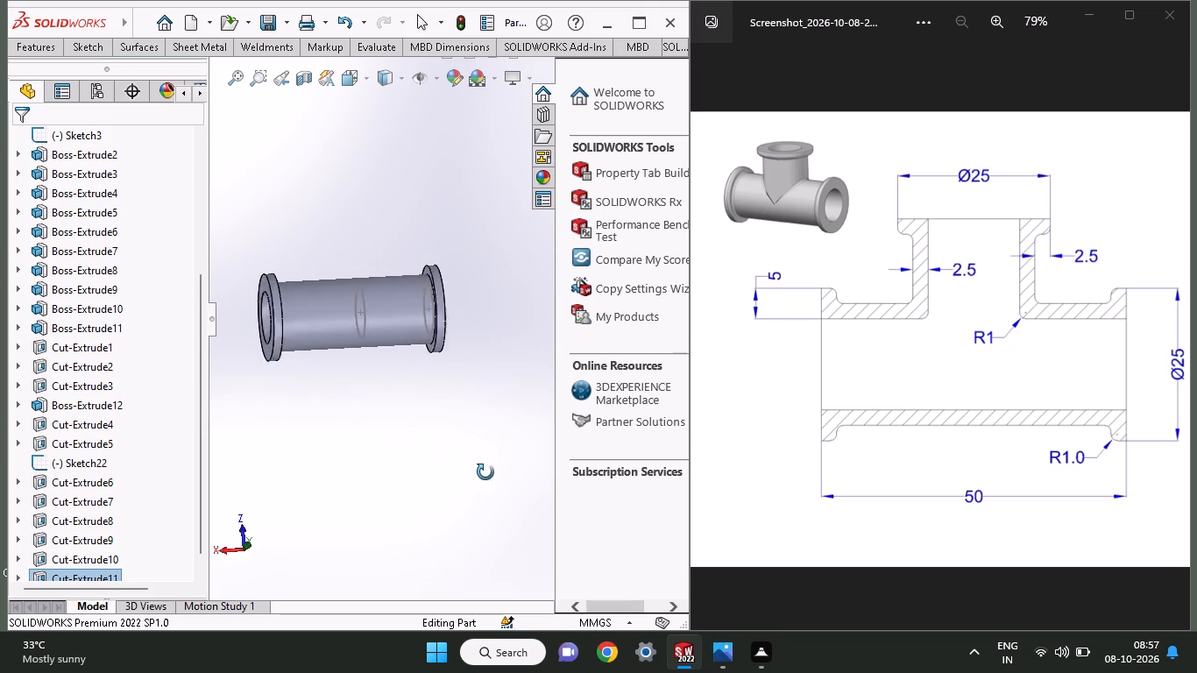
{"action": "middle_click_drag", "start_coordinate": [485, 472], "coordinate": [423, 483]}
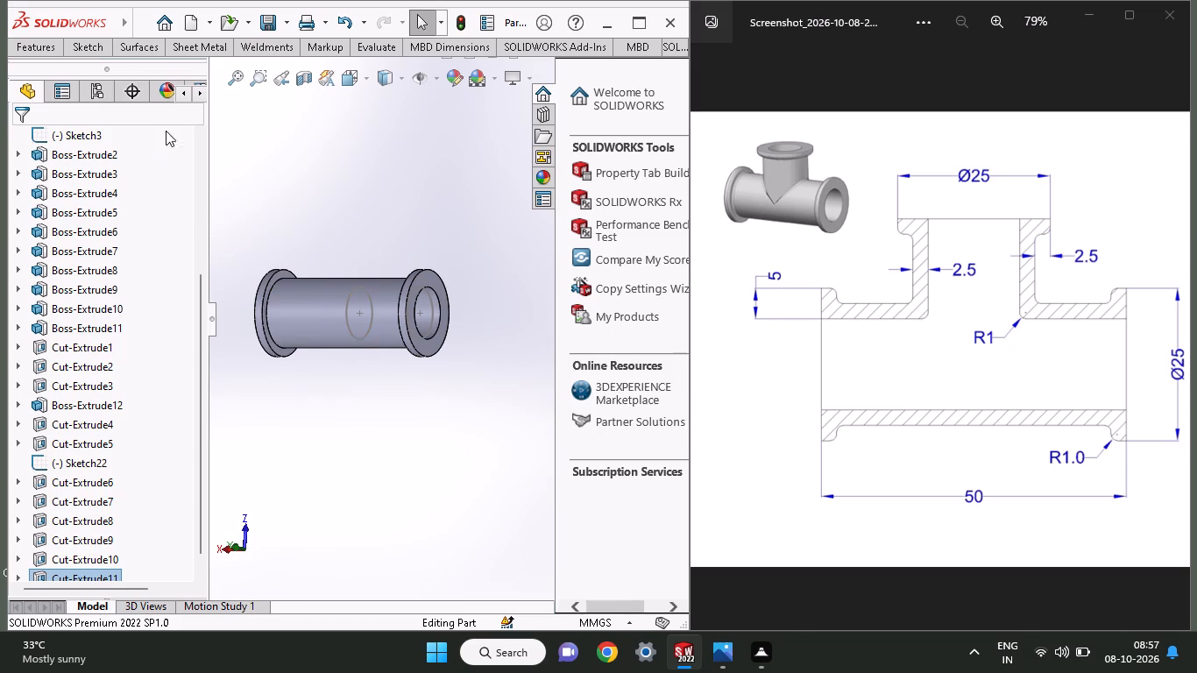
Start a reference plane offset from the Front Plane, on the side for the branch pipe, at a distance of 12.5+25 mm.
{"action": "left_click", "coordinate": [32, 89]}
{"action": "left_click_drag", "start_coordinate": [202, 302], "coordinate": [210, 155]}
{"action": "scroll", "coordinate": [209, 164], "scroll_direction": "up", "scroll_amount": 1}
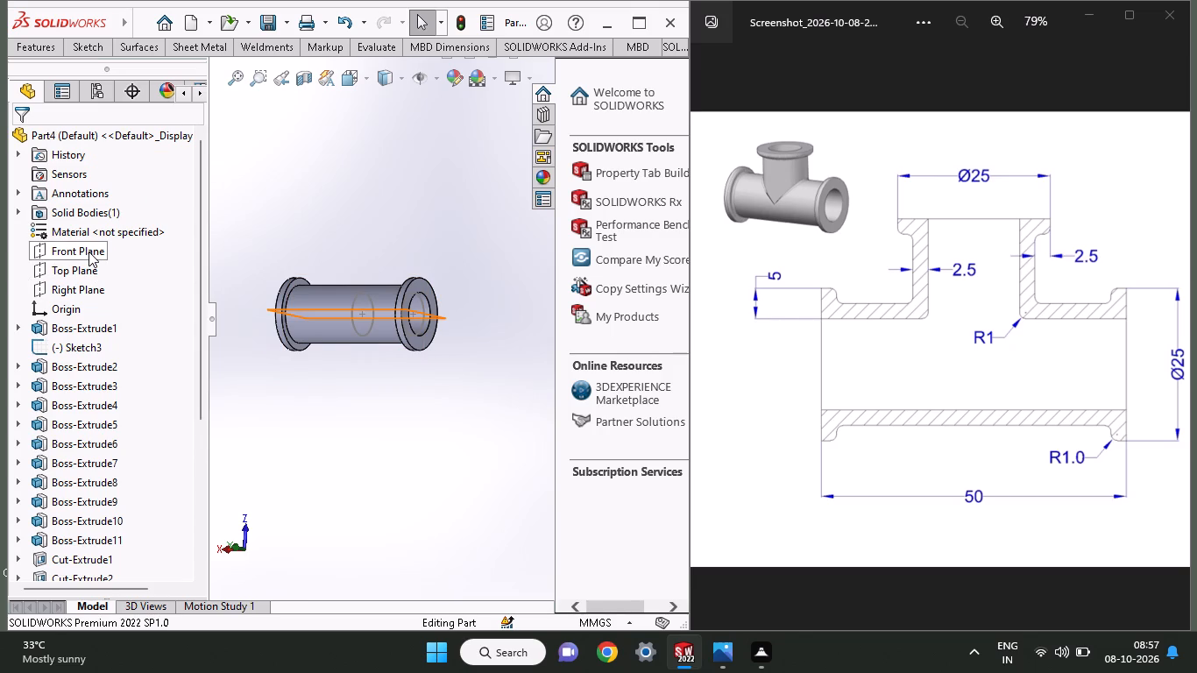
{"action": "left_click", "coordinate": [89, 251]}
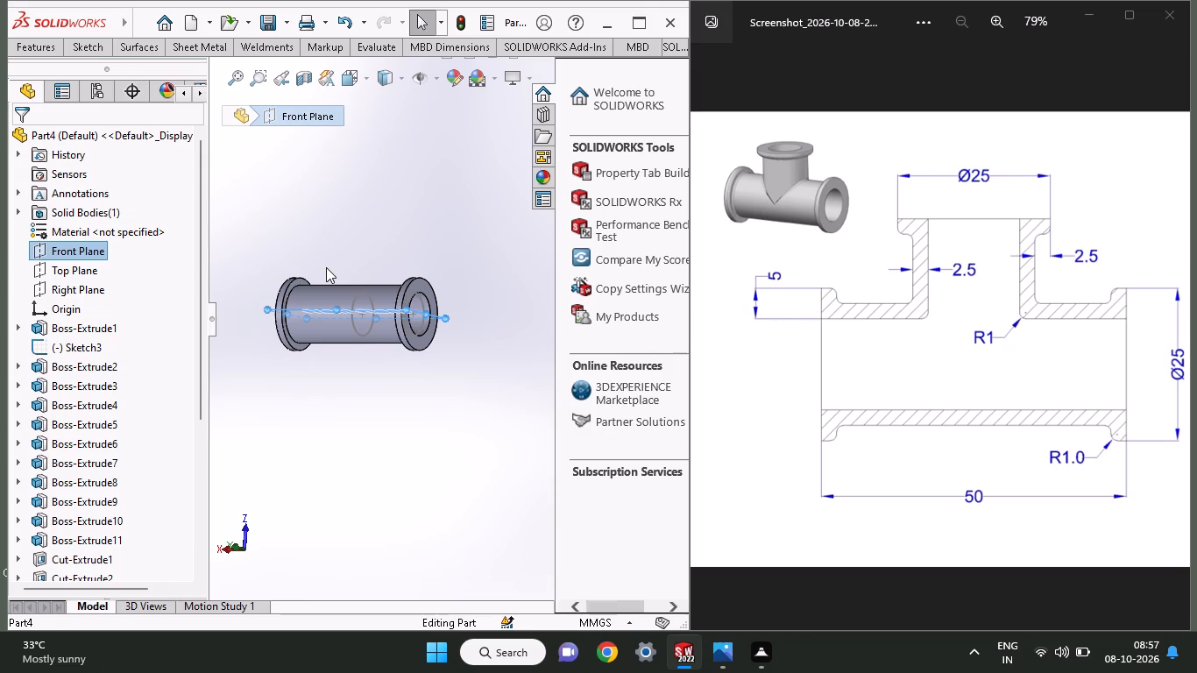
{"action": "left_click", "coordinate": [47, 50]}
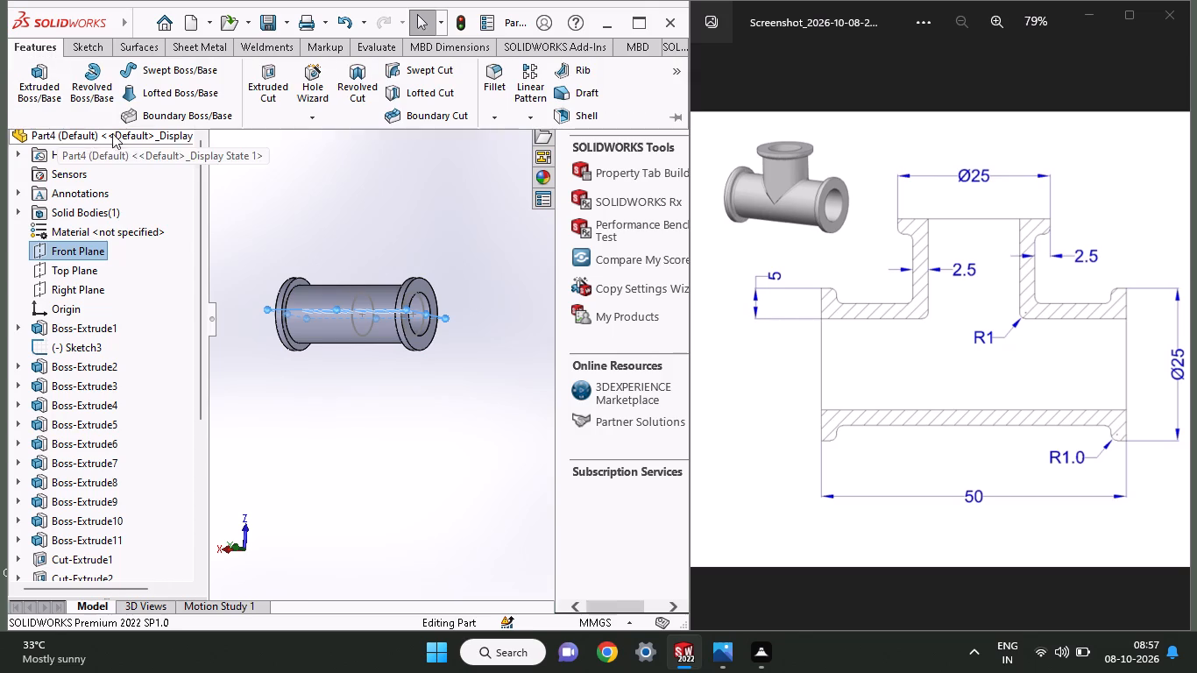
{"action": "left_click", "coordinate": [674, 74]}
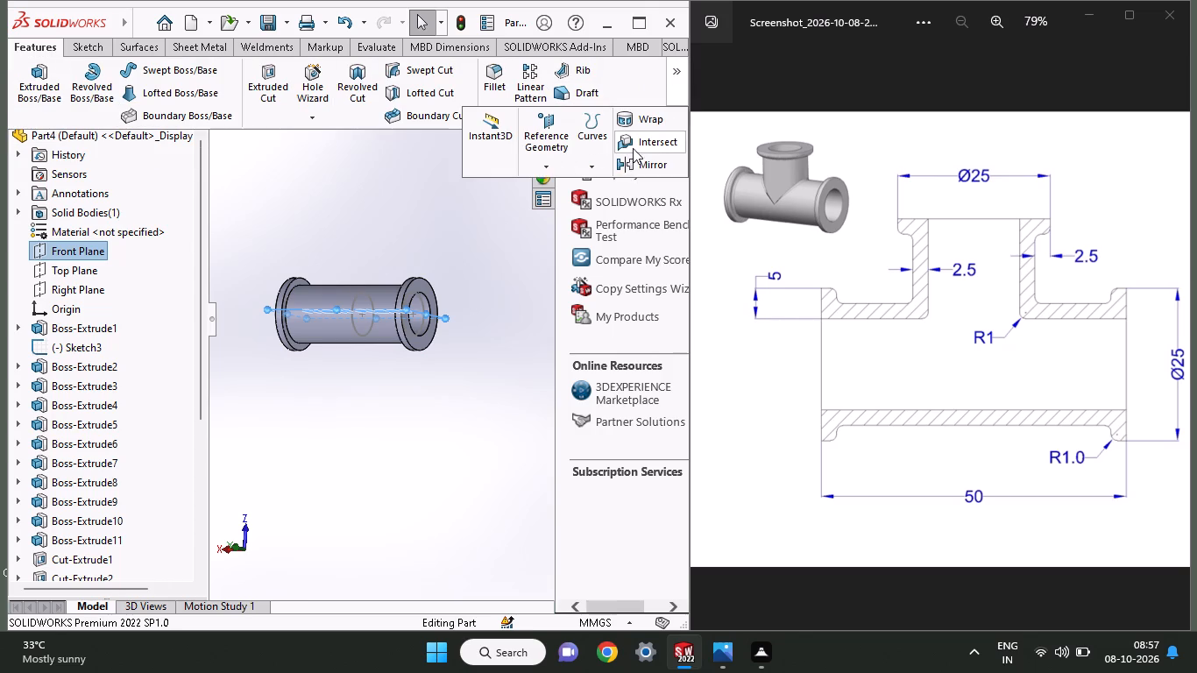
{"action": "left_click", "coordinate": [549, 164]}
{"action": "left_click", "coordinate": [545, 186]}
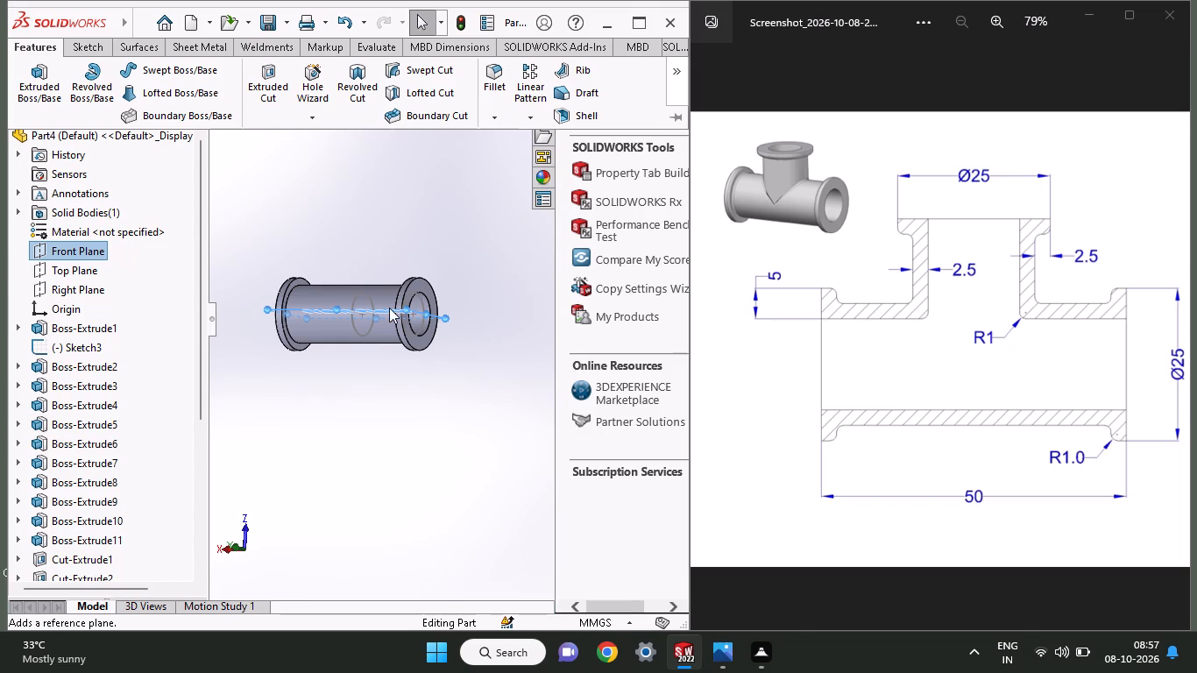
{"action": "middle_click_drag", "start_coordinate": [327, 238], "coordinate": [323, 287]}
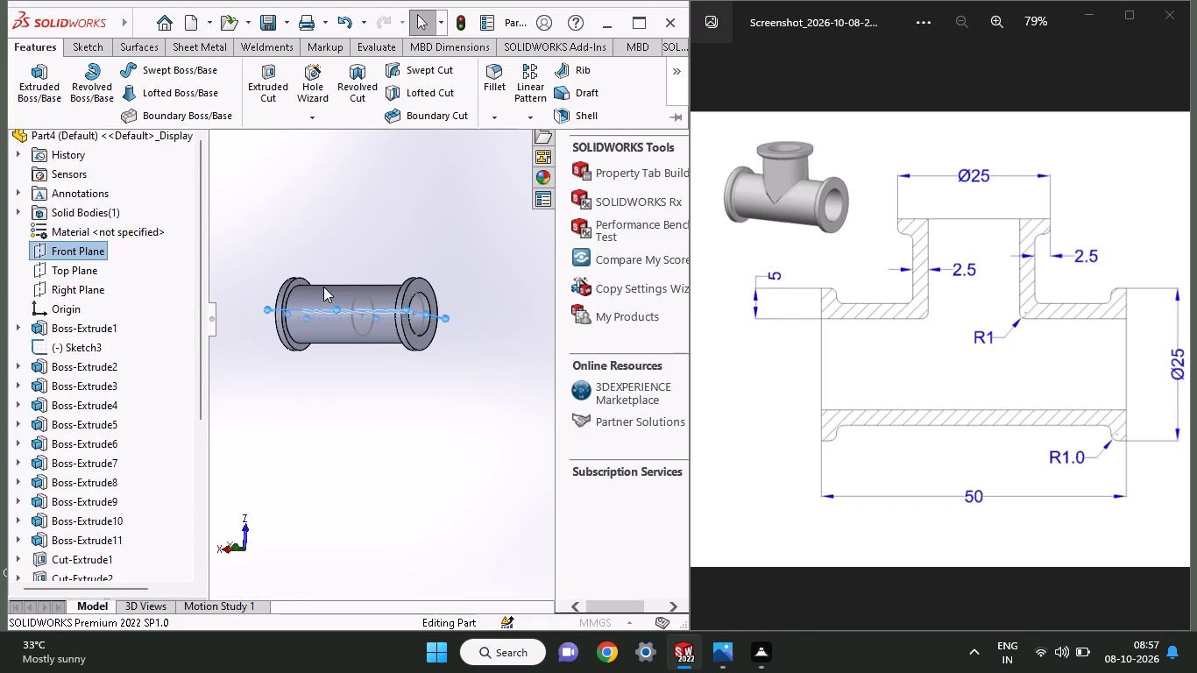
{"action": "middle_click_drag", "start_coordinate": [323, 287], "coordinate": [317, 337]}
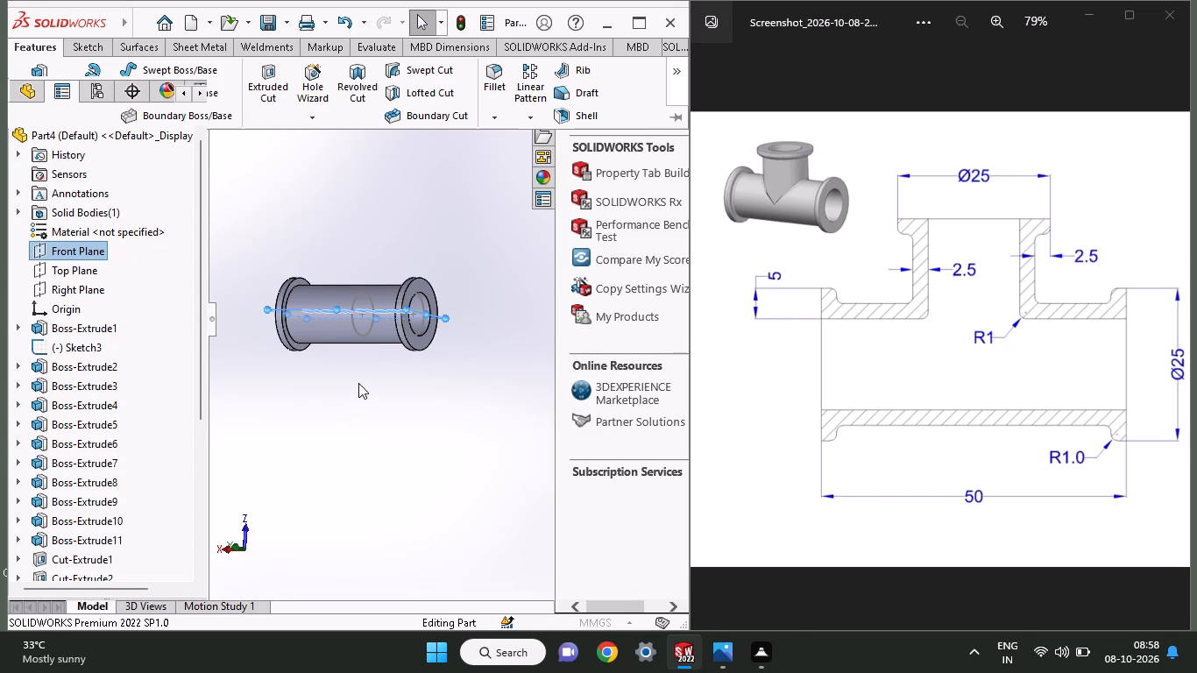
{"action": "middle_click_drag", "start_coordinate": [358, 383], "coordinate": [356, 455]}
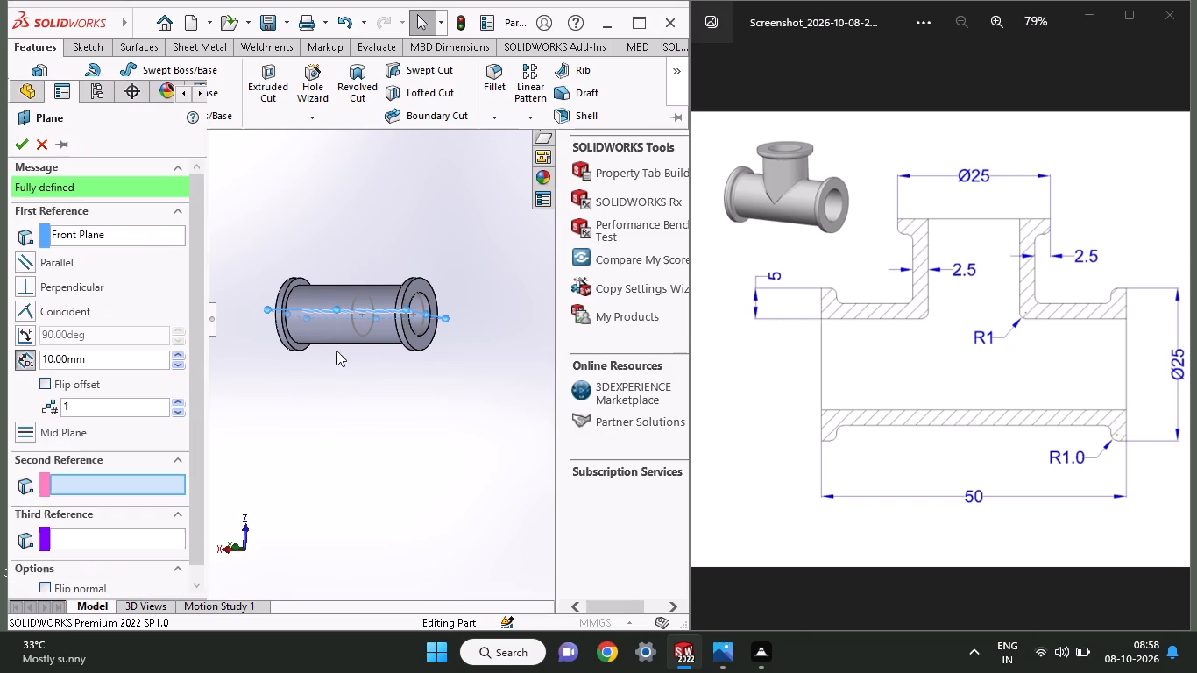
{"action": "middle_click_drag", "start_coordinate": [366, 375], "coordinate": [421, 228]}
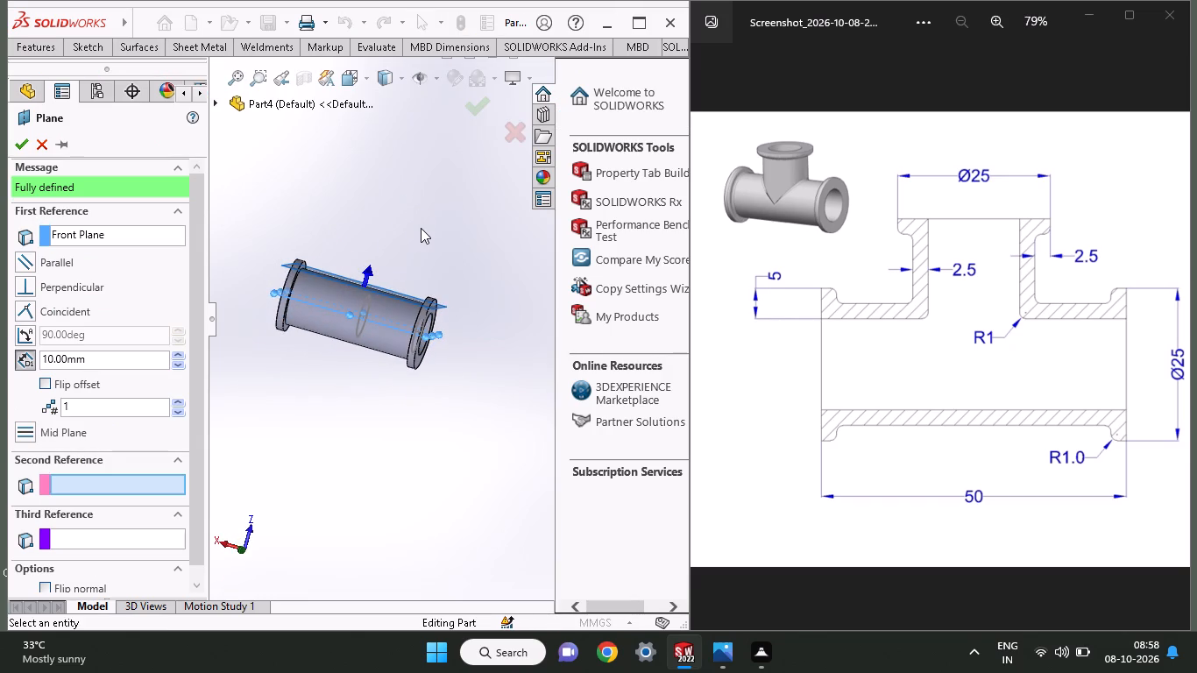
{"action": "middle_click_drag", "start_coordinate": [421, 228], "coordinate": [436, 203]}
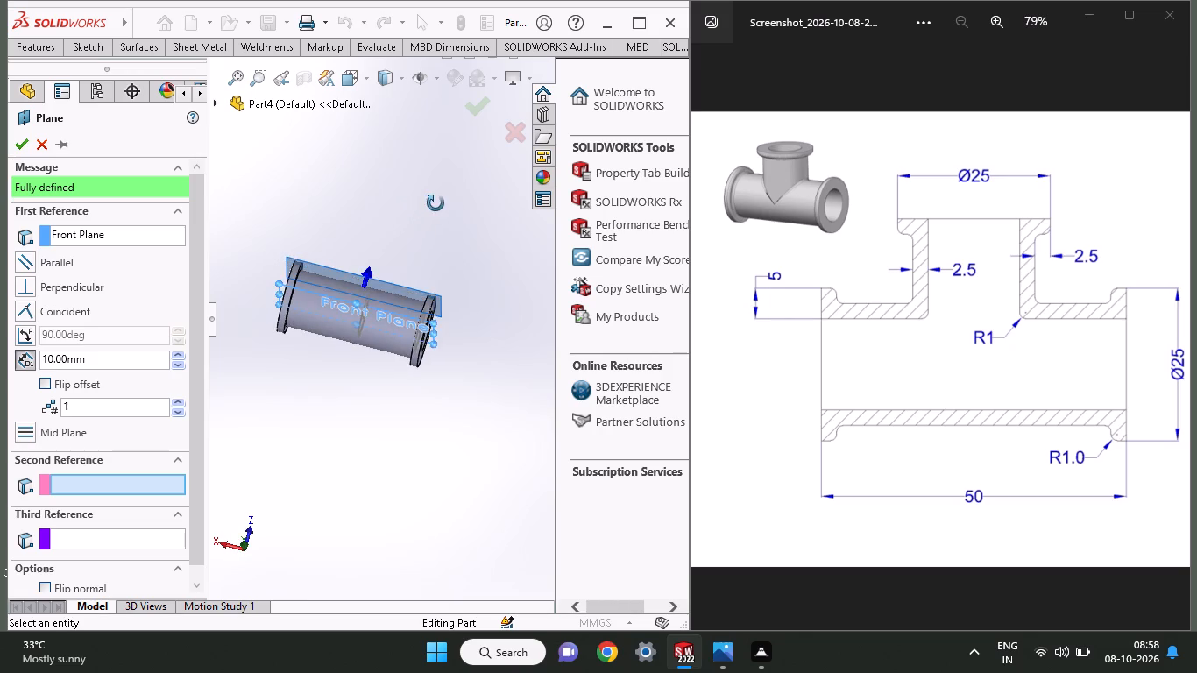
{"action": "middle_click_drag", "start_coordinate": [436, 203], "coordinate": [436, 230]}
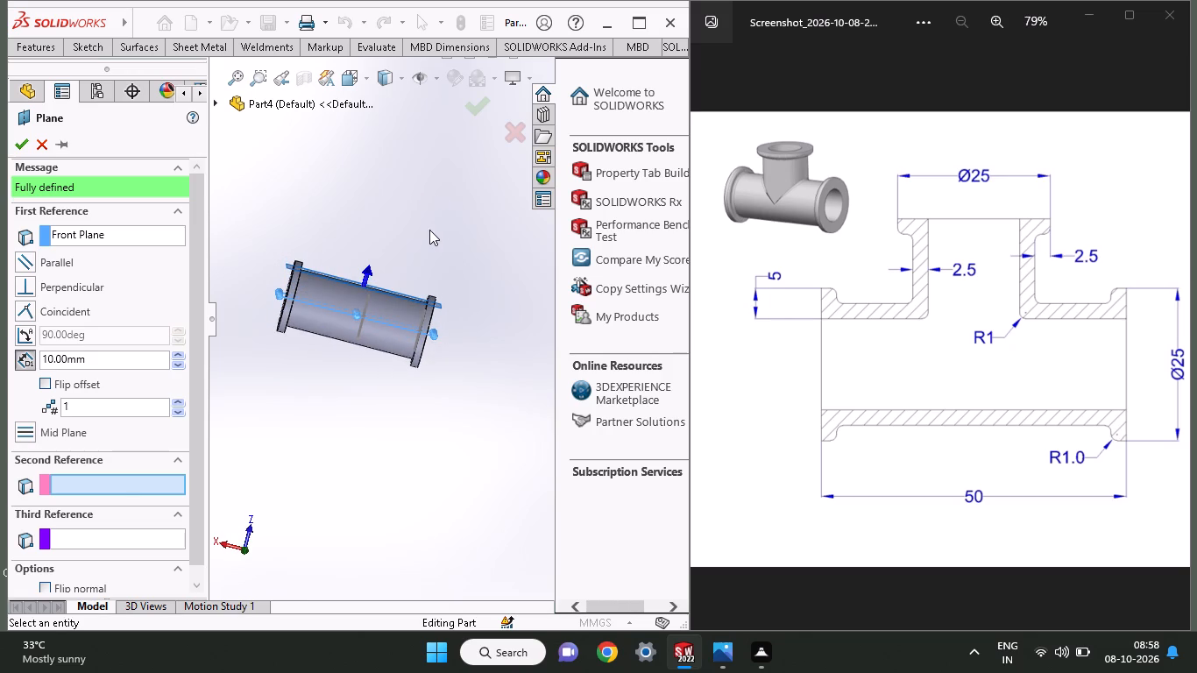
{"action": "left_click_drag", "start_coordinate": [103, 356], "coordinate": [18, 363]}
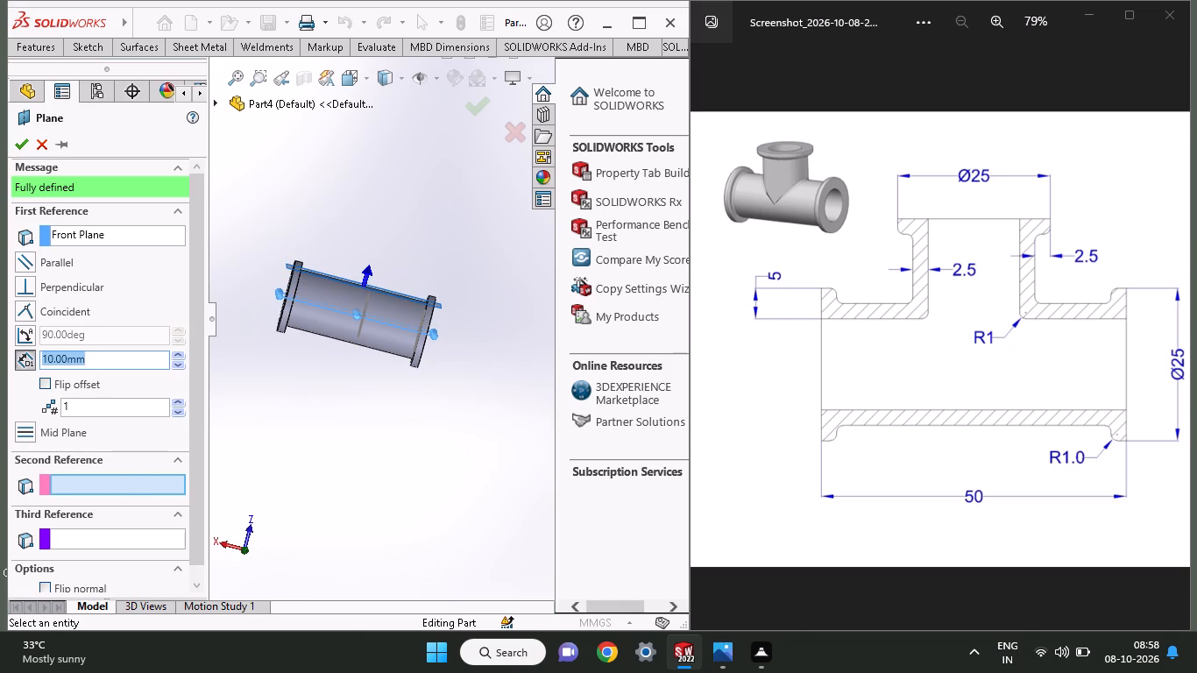
{"action": "type", "text": "12.5"}
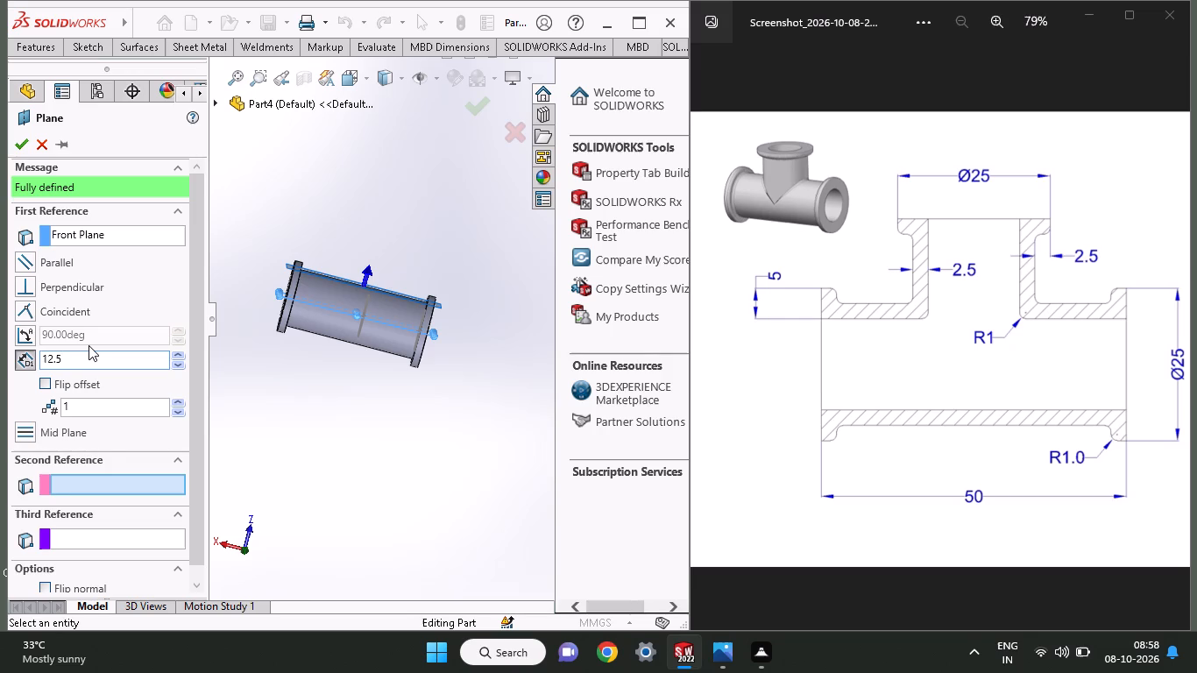
{"action": "key", "text": "shift+plus"}
{"action": "key", "text": "2"}
{"action": "key", "text": "5"}
{"action": "key", "text": "Return"}
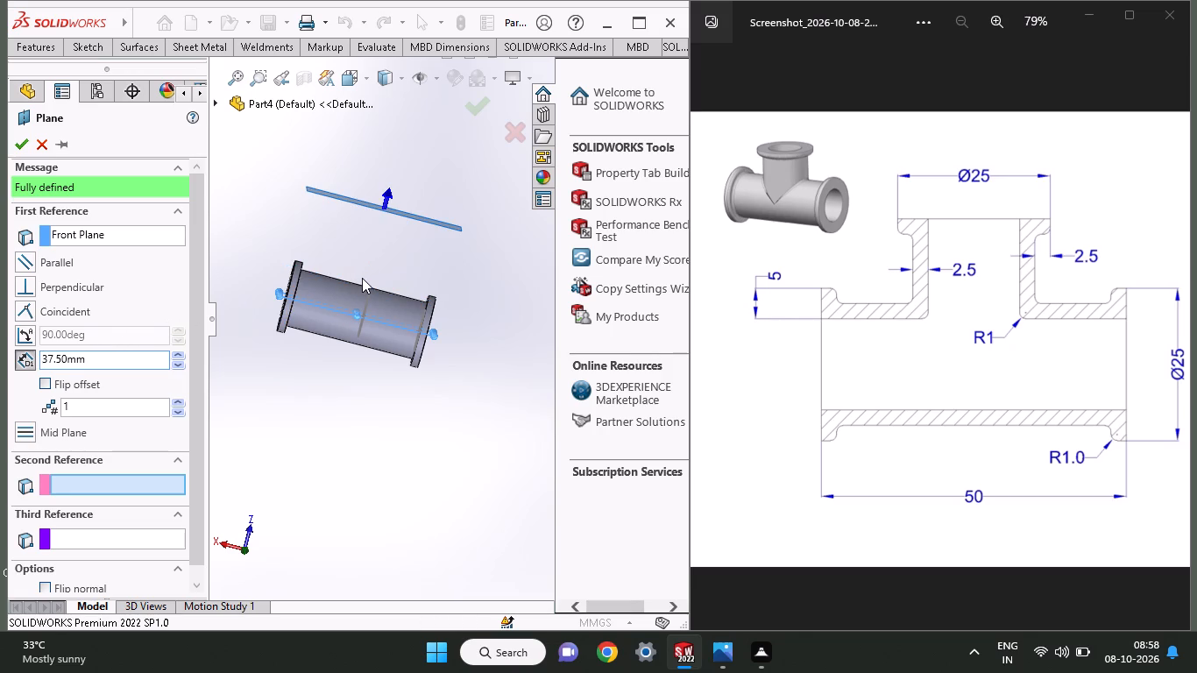
{"action": "middle_click_drag", "start_coordinate": [420, 275], "coordinate": [408, 314]}
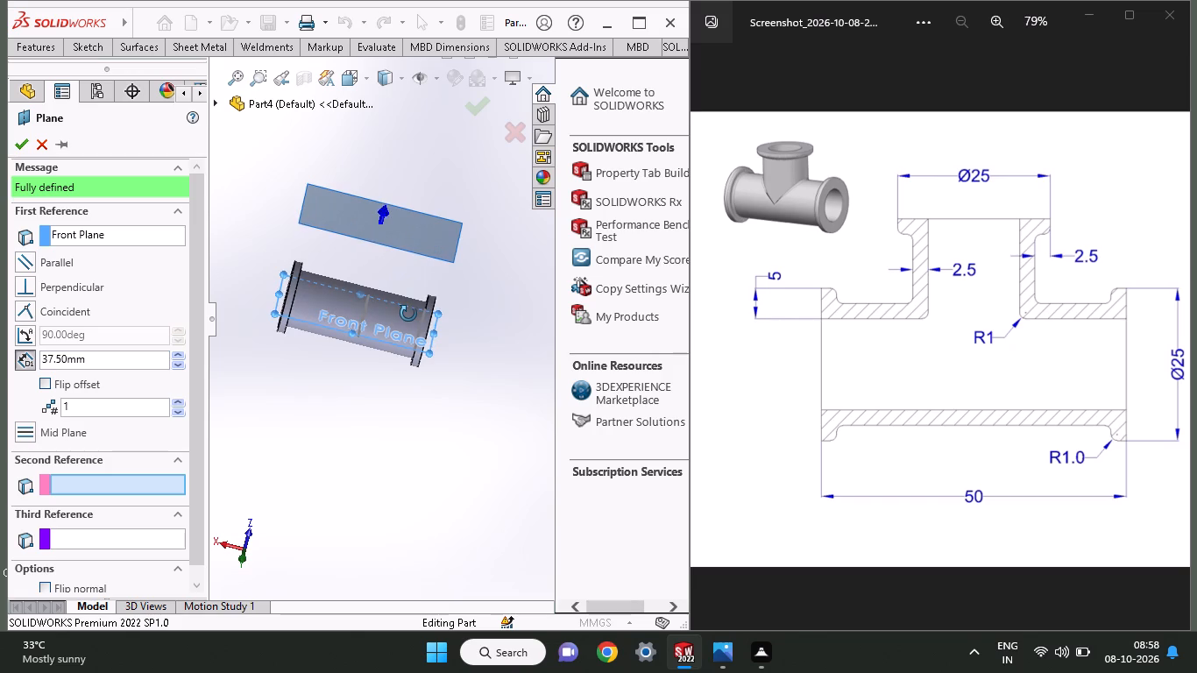
{"action": "middle_click_drag", "start_coordinate": [408, 314], "coordinate": [430, 275]}
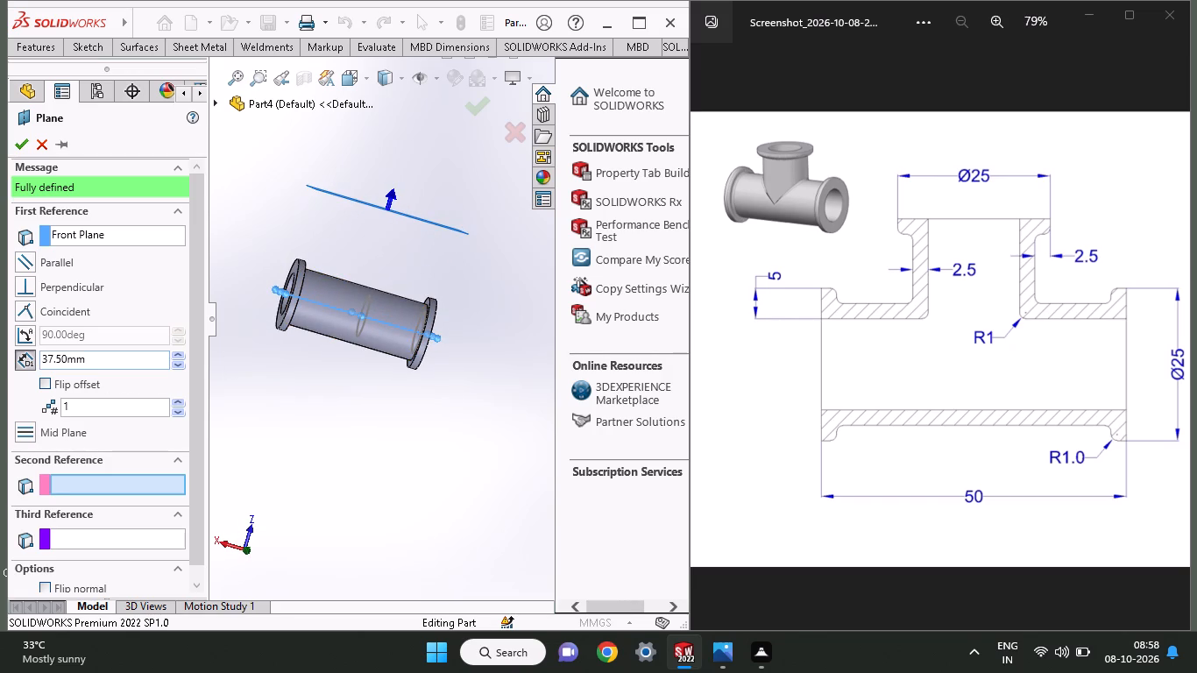
Set the reference plane's offset from the Front Plane to 25 mm and finish the plane.
{"action": "left_click_drag", "start_coordinate": [96, 365], "coordinate": [21, 365]}
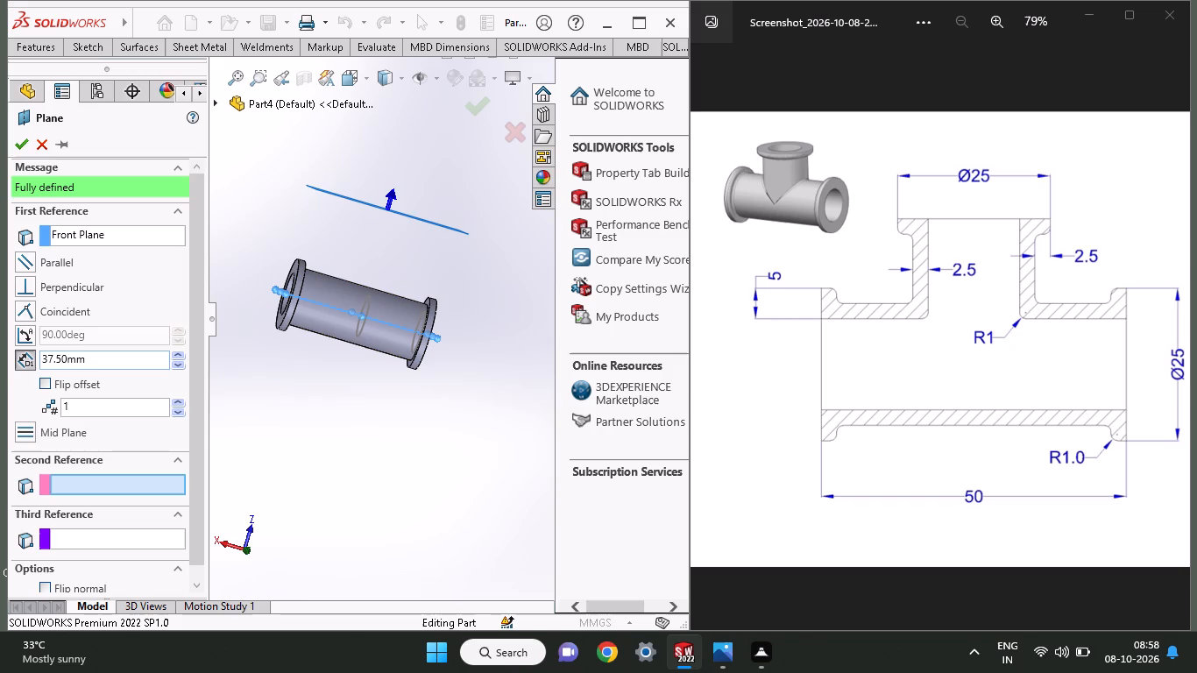
{"action": "left_click_drag", "start_coordinate": [21, 365], "coordinate": [0, 361]}
{"action": "left_click_drag", "start_coordinate": [117, 360], "coordinate": [0, 354]}
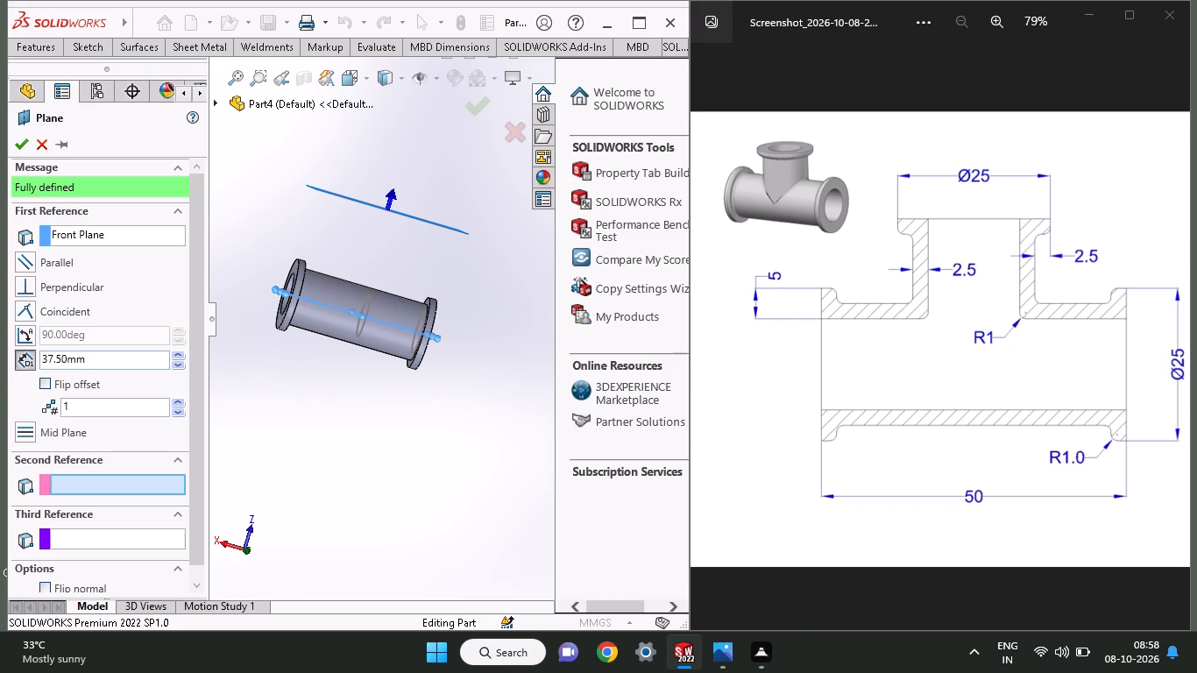
{"action": "left_click_drag", "start_coordinate": [96, 362], "coordinate": [23, 362]}
{"action": "type", "text": "25"}
{"action": "key", "text": "Return"}
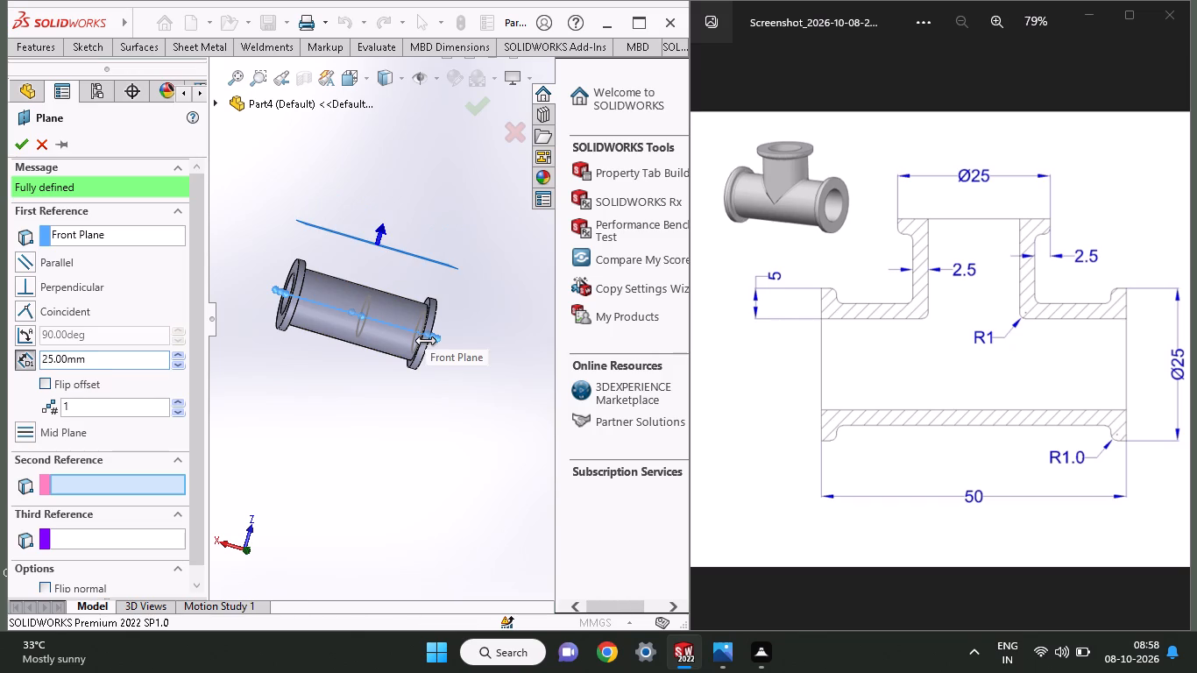
{"action": "scroll", "coordinate": [393, 321], "scroll_direction": "down", "scroll_amount": 1}
{"action": "left_click", "coordinate": [17, 141]}
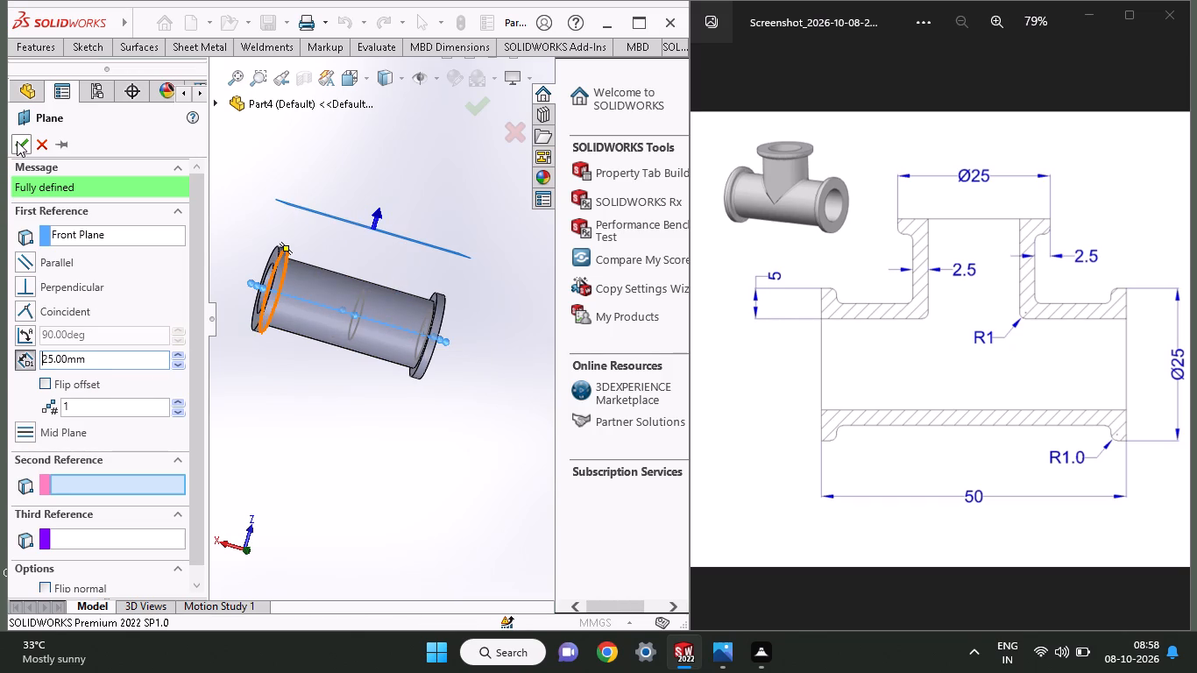
Start a sketch on the new offset plane and draw a circle of about 6 mm radius, centred midway along the main pipe's axis.
{"action": "middle_click_drag", "start_coordinate": [388, 271], "coordinate": [363, 332]}
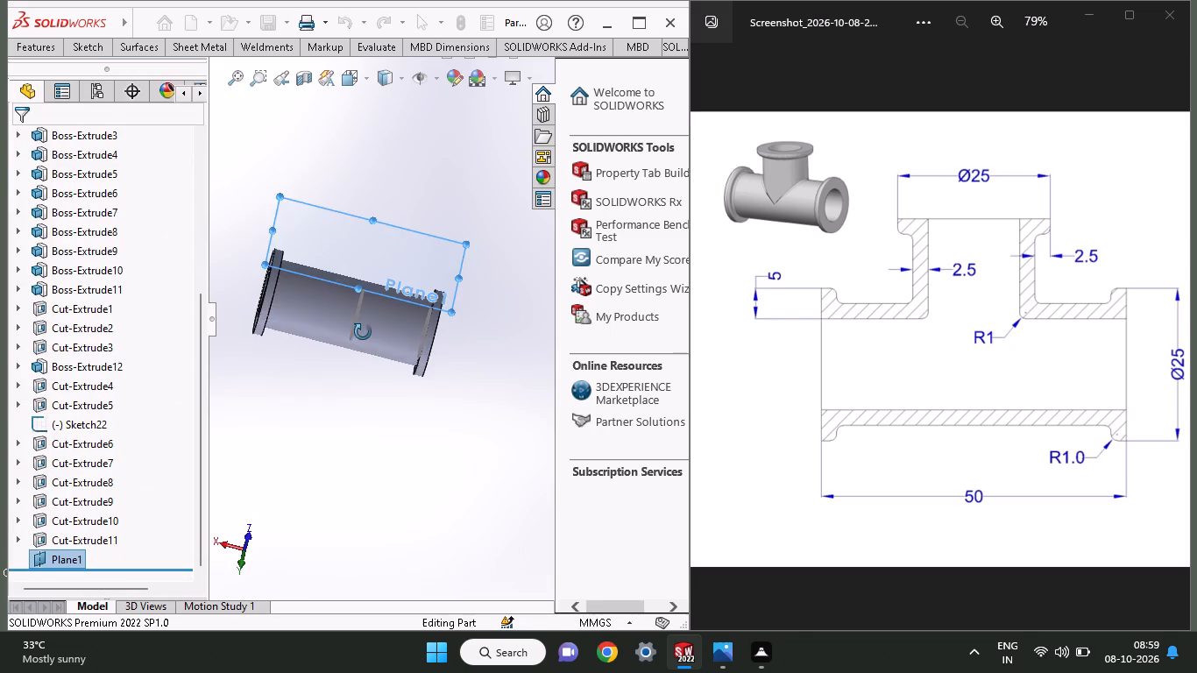
{"action": "middle_click_drag", "start_coordinate": [363, 332], "coordinate": [358, 373]}
{"action": "left_click", "coordinate": [385, 322]}
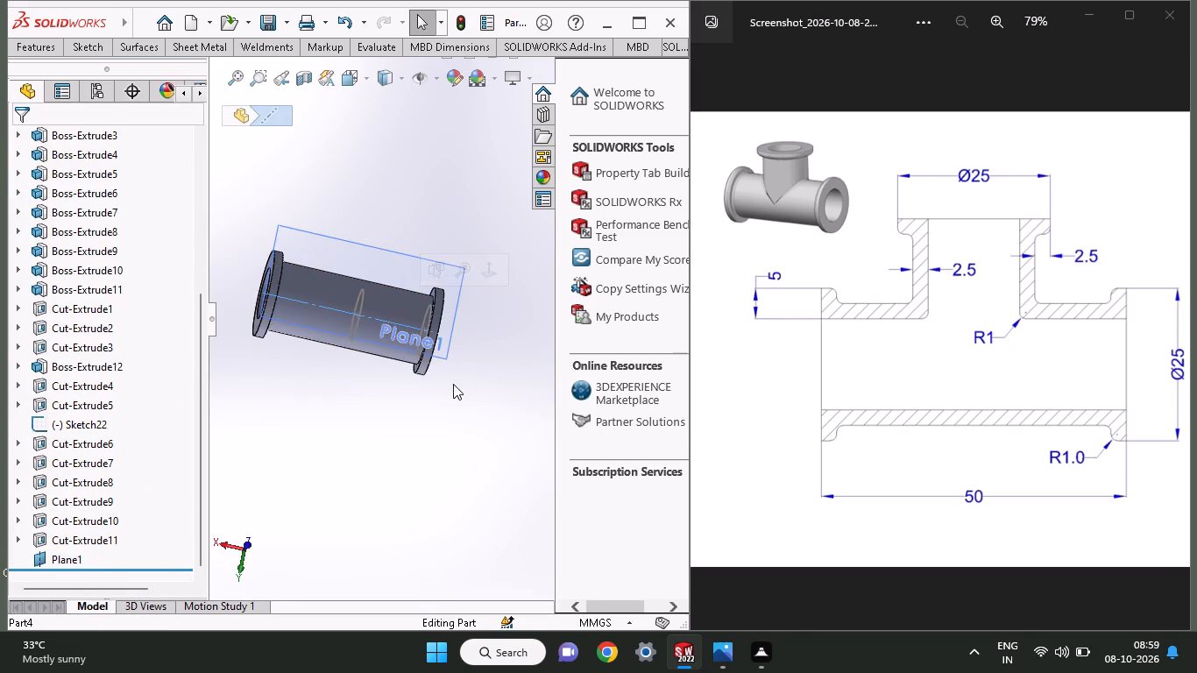
{"action": "left_click", "coordinate": [443, 347]}
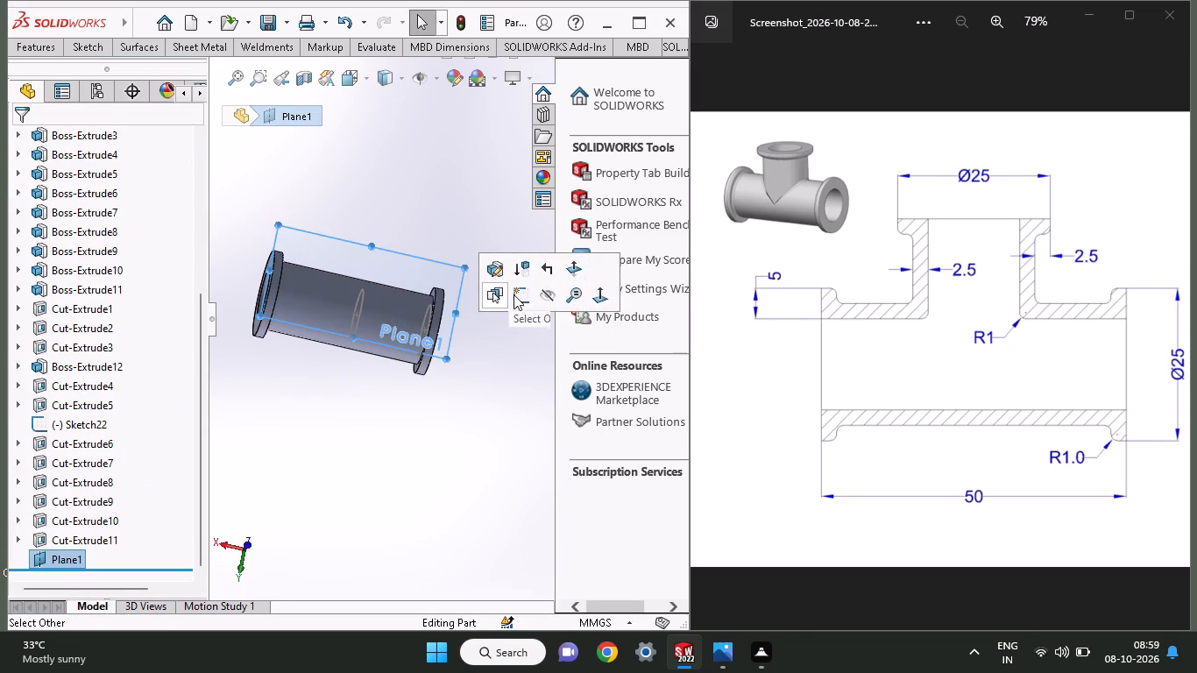
{"action": "left_click", "coordinate": [521, 294]}
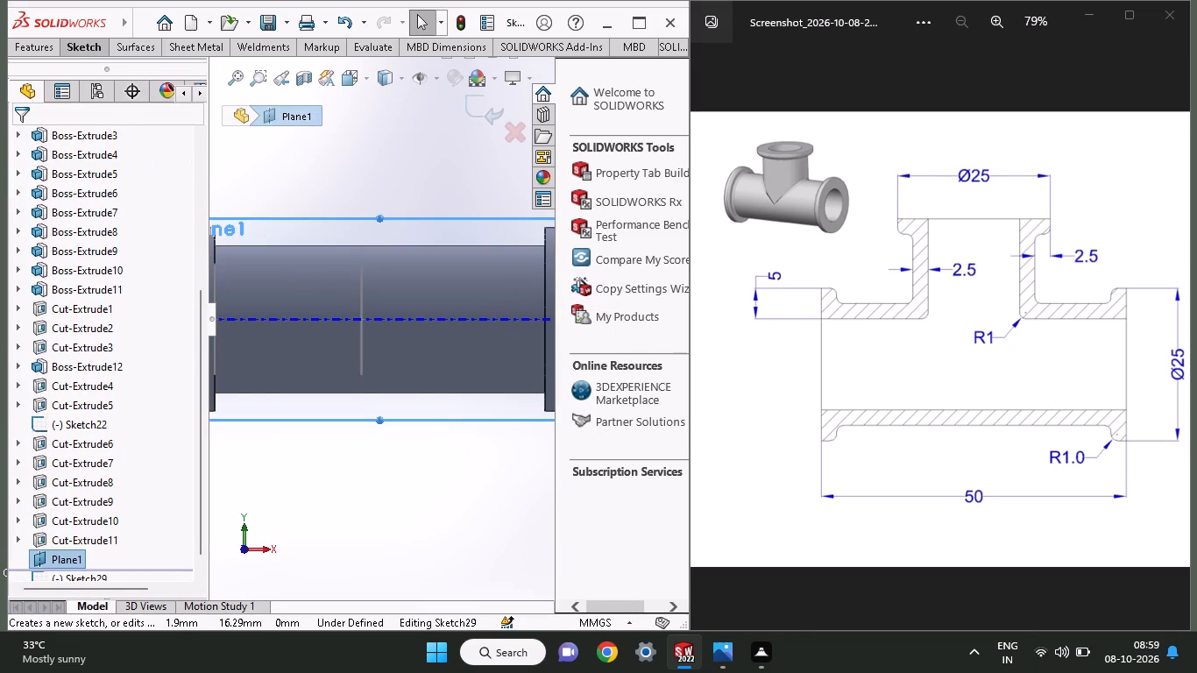
{"action": "left_click", "coordinate": [82, 39]}
{"action": "left_click", "coordinate": [122, 114]}
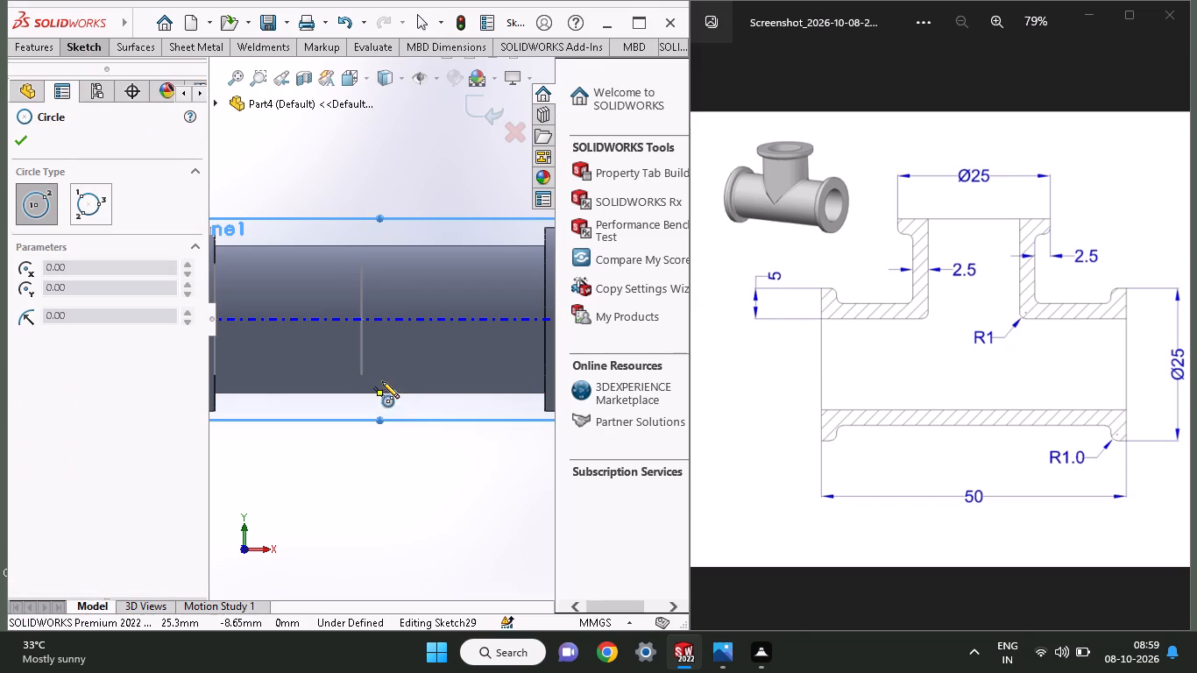
{"action": "left_click", "coordinate": [383, 318]}
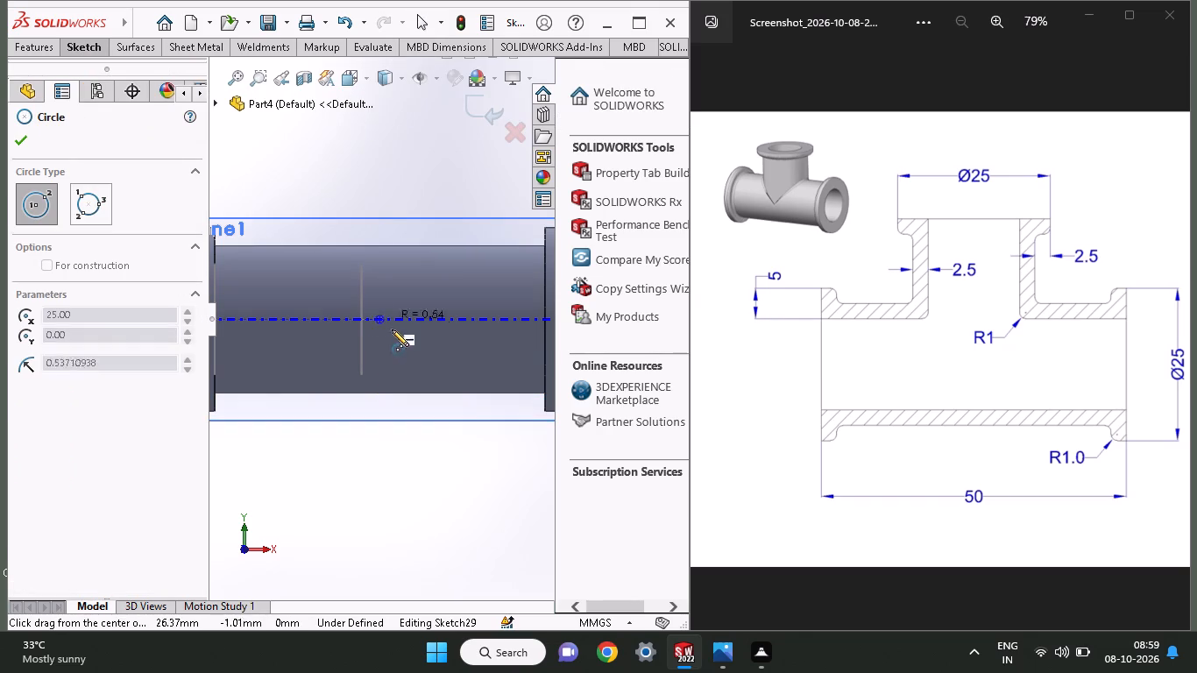
{"action": "left_click", "coordinate": [403, 358]}
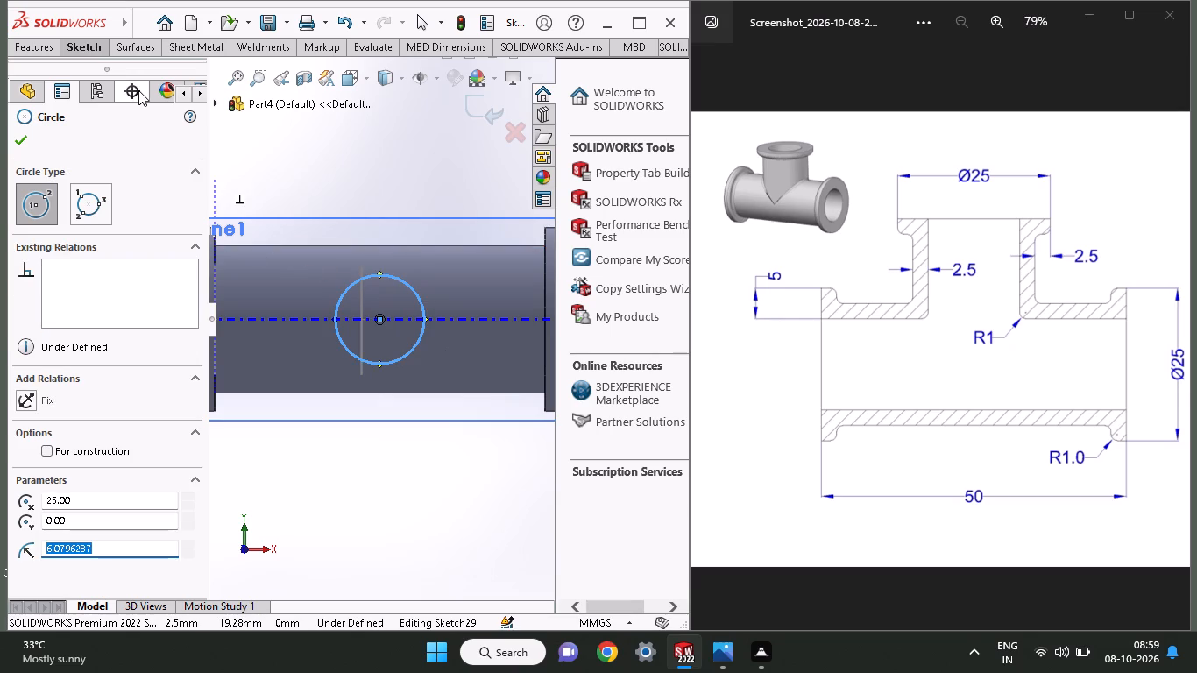
Dimension the circle's diameter and set it to 25 mm.
{"action": "left_click", "coordinate": [83, 48]}
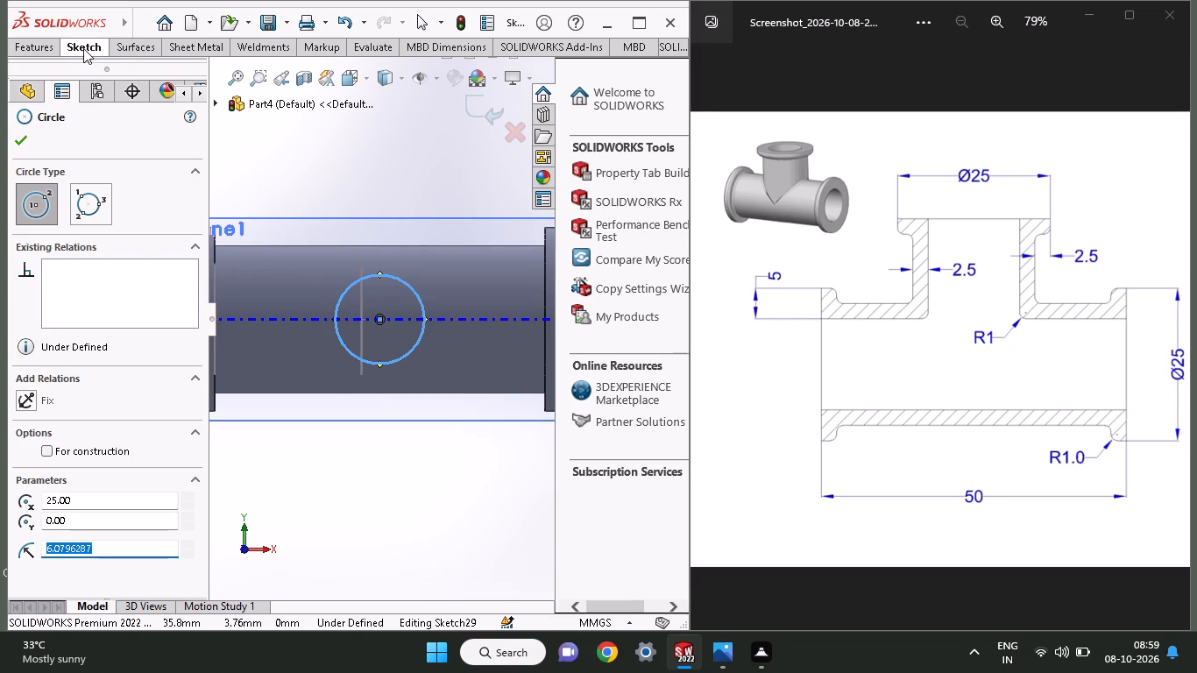
{"action": "left_click", "coordinate": [77, 81]}
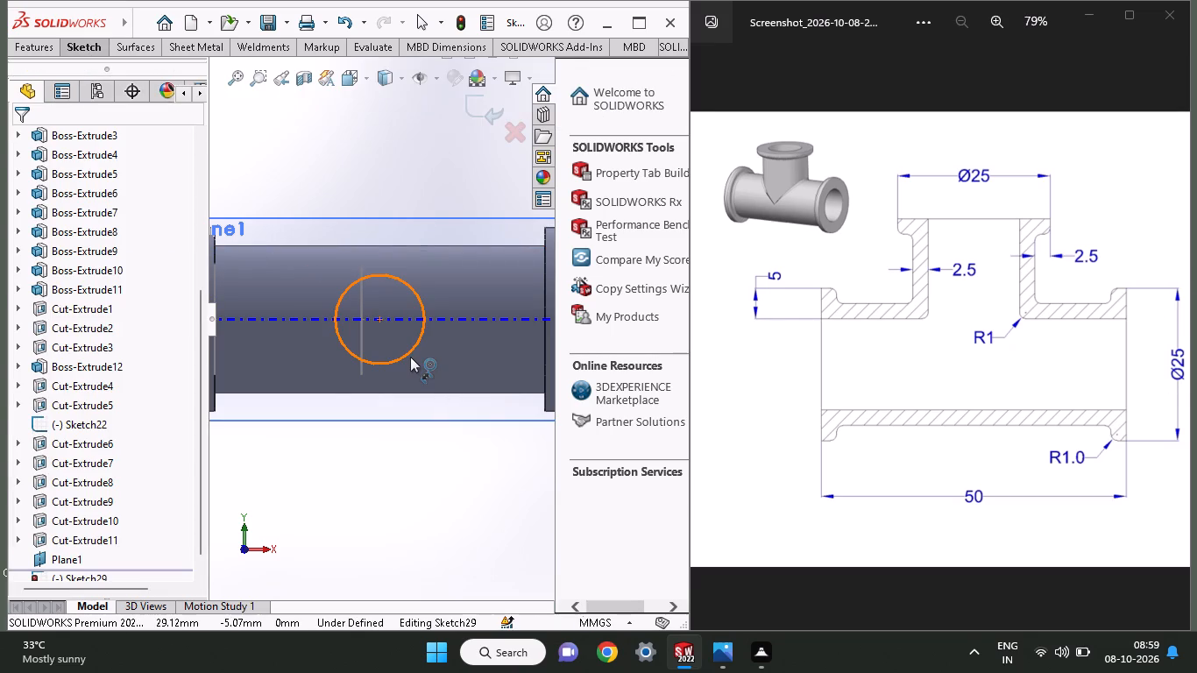
{"action": "left_click", "coordinate": [410, 357]}
{"action": "left_click", "coordinate": [435, 188]}
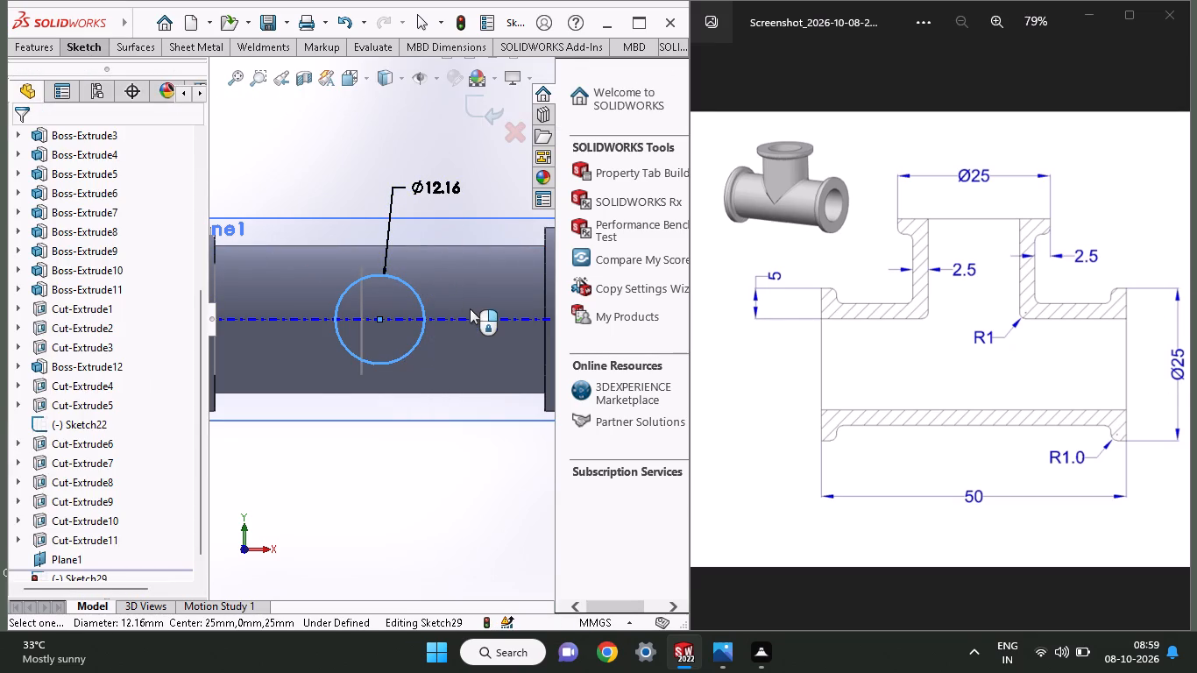
{"action": "type", "text": "25"}
{"action": "key", "text": "Return"}
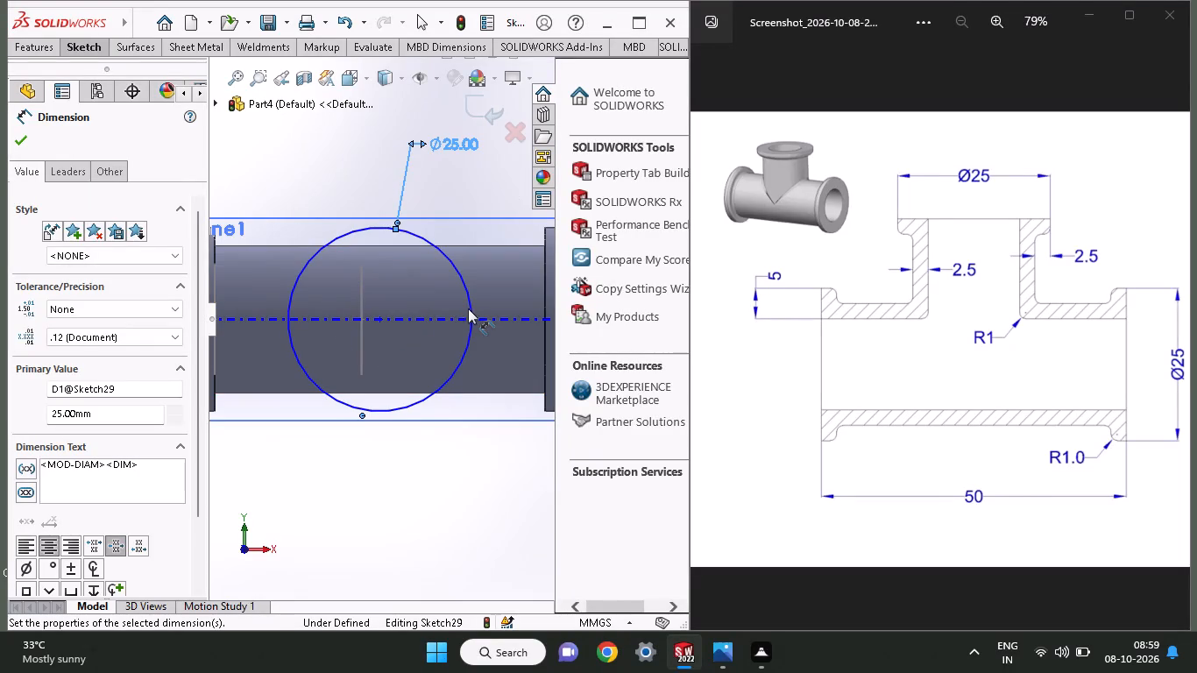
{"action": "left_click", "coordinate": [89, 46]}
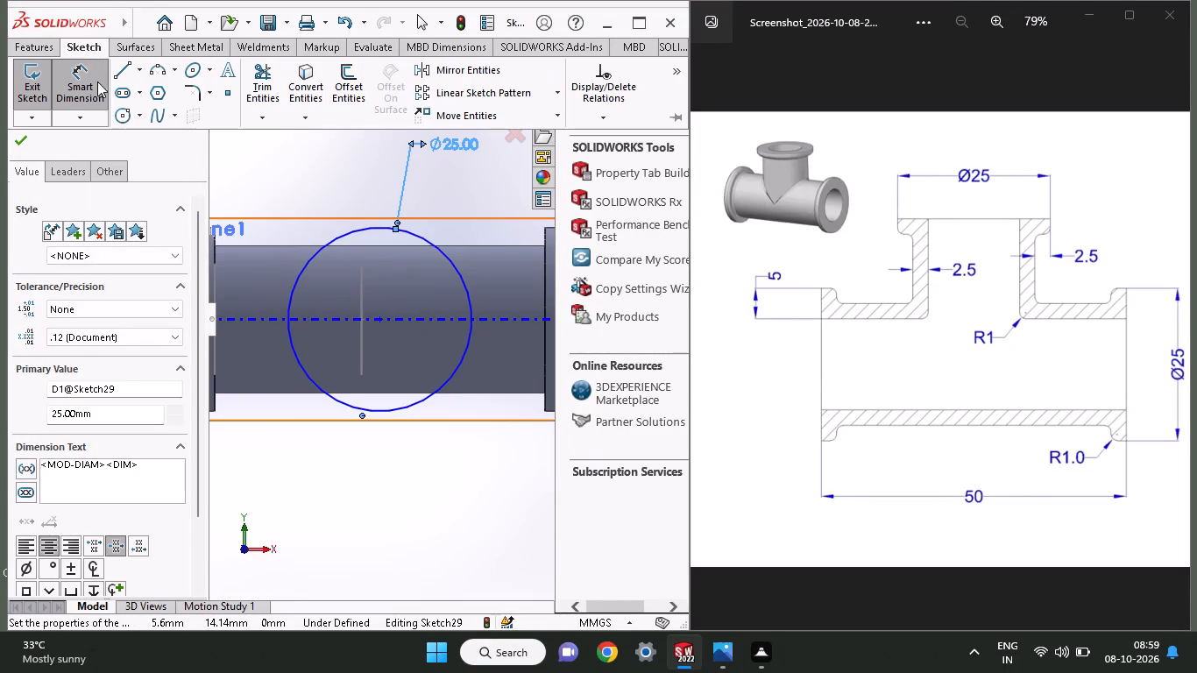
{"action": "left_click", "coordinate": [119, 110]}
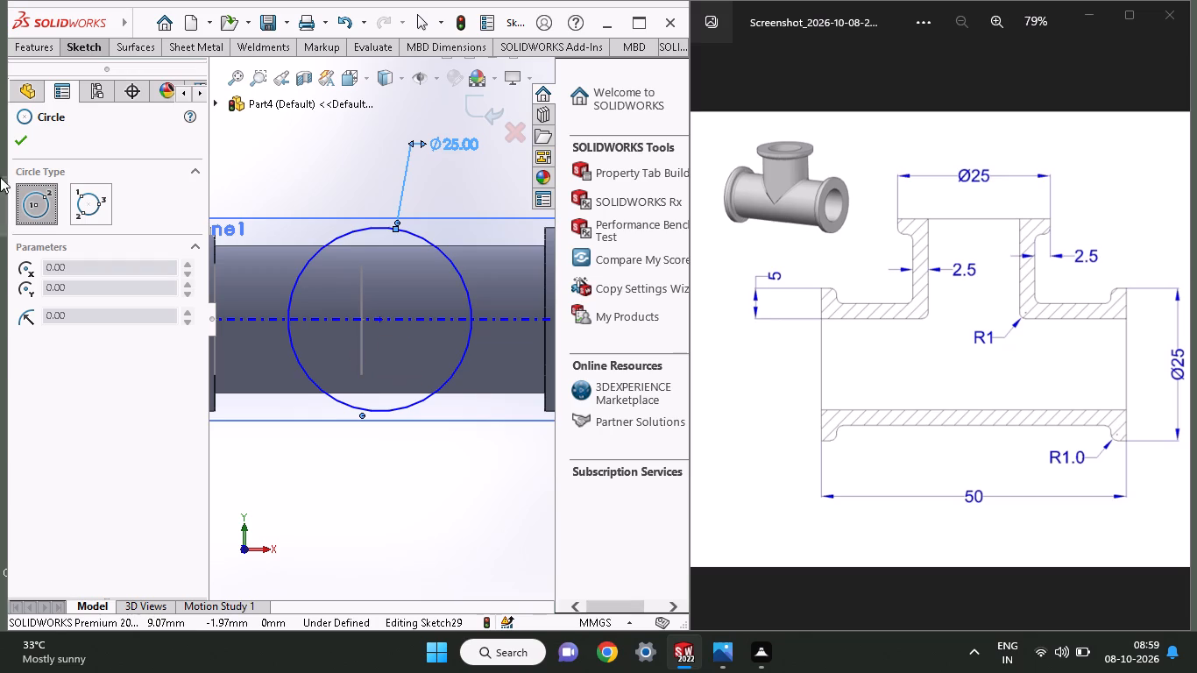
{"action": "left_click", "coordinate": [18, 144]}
Extrude the 25 mm circle 2.5 mm from the offset plane toward the main pipe to form the branch flange.
{"action": "left_click", "coordinate": [35, 48]}
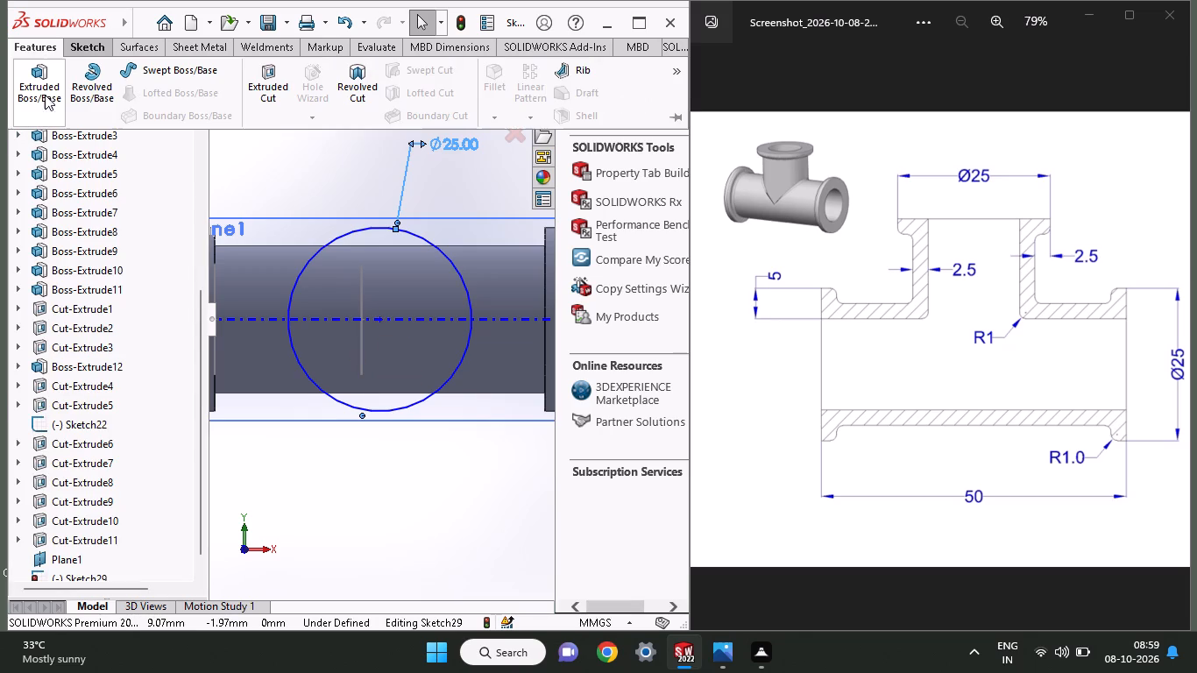
{"action": "left_click", "coordinate": [50, 105]}
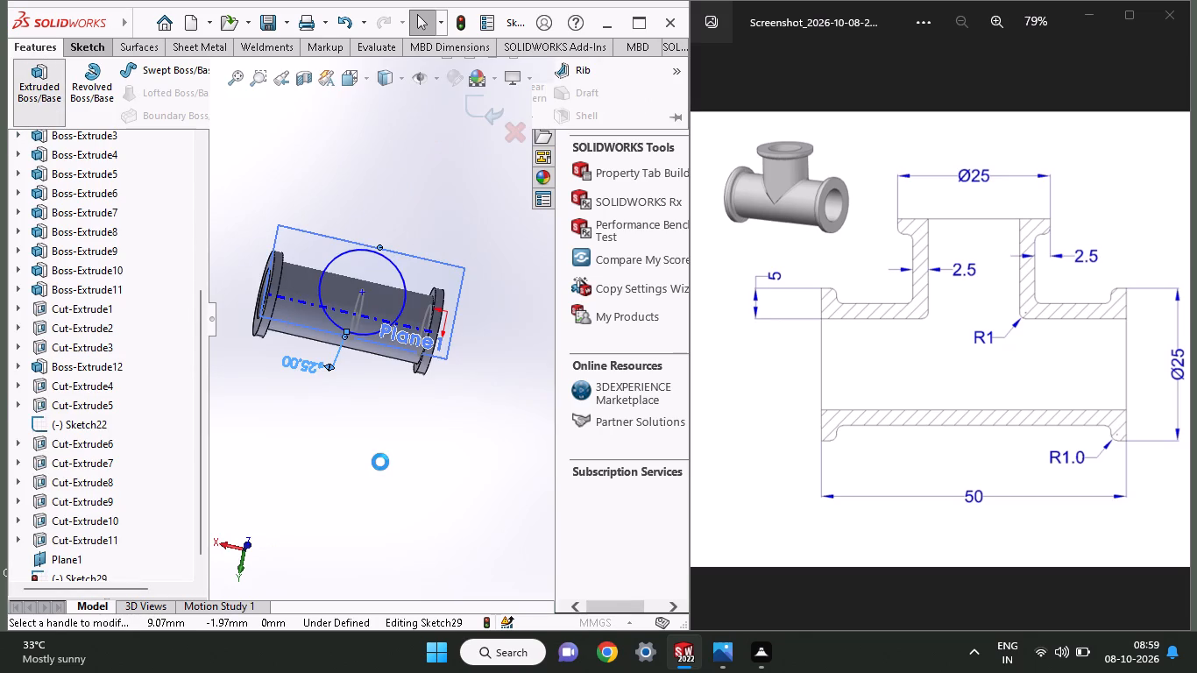
{"action": "middle_click_drag", "start_coordinate": [366, 425], "coordinate": [391, 342]}
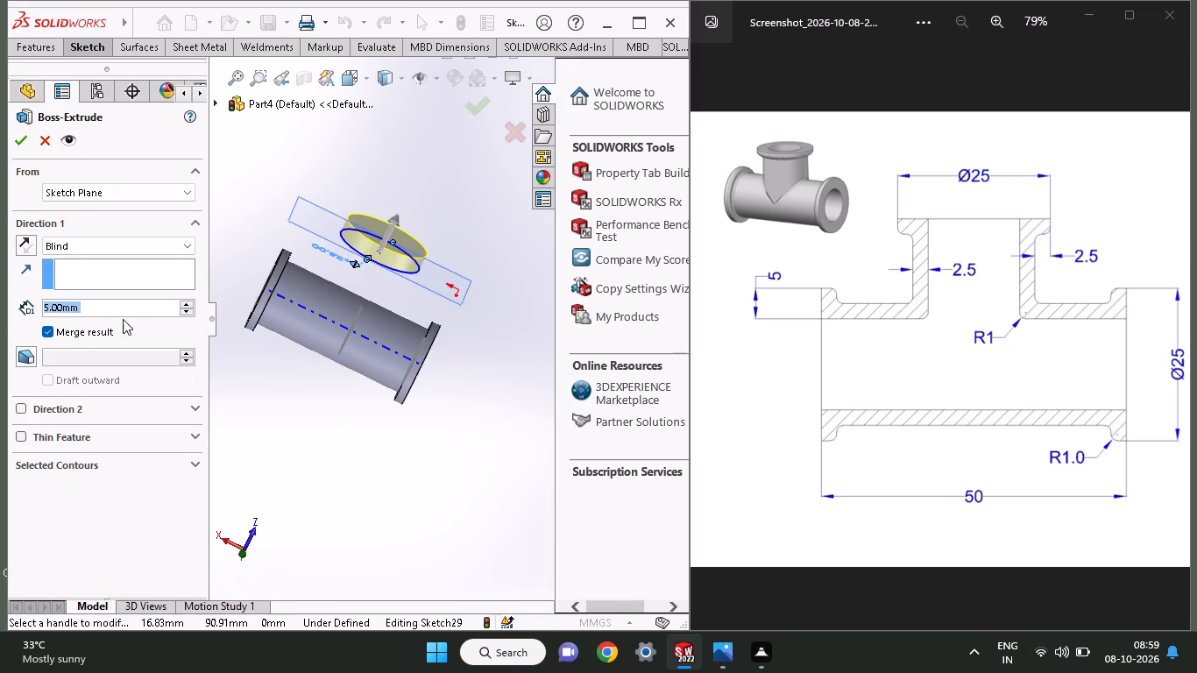
{"action": "left_click", "coordinate": [18, 244]}
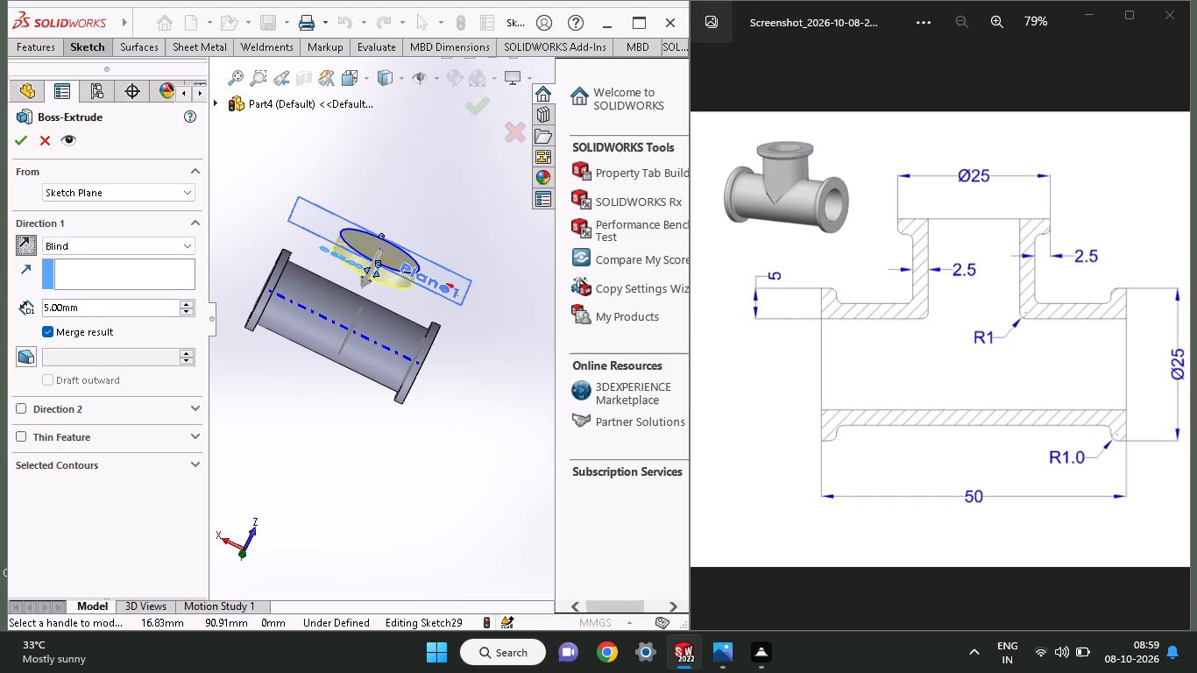
{"action": "left_click_drag", "start_coordinate": [83, 307], "coordinate": [0, 294]}
{"action": "type", "text": "2.5"}
{"action": "key", "text": "Return"}
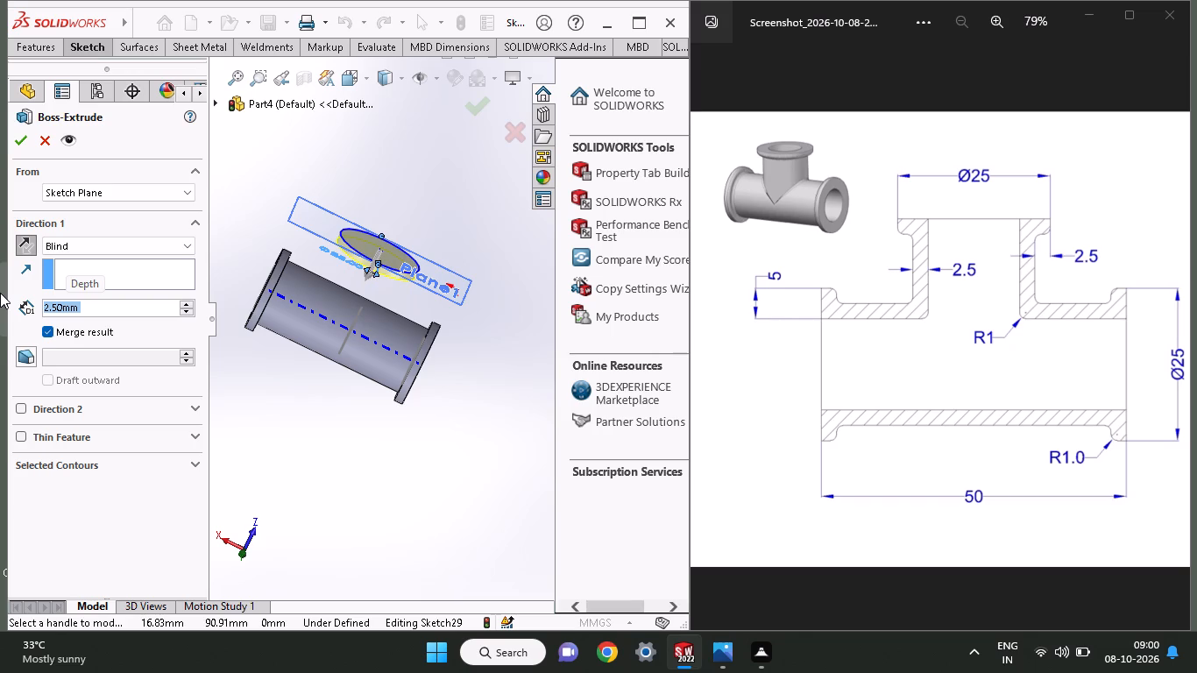
{"action": "left_click", "coordinate": [11, 143]}
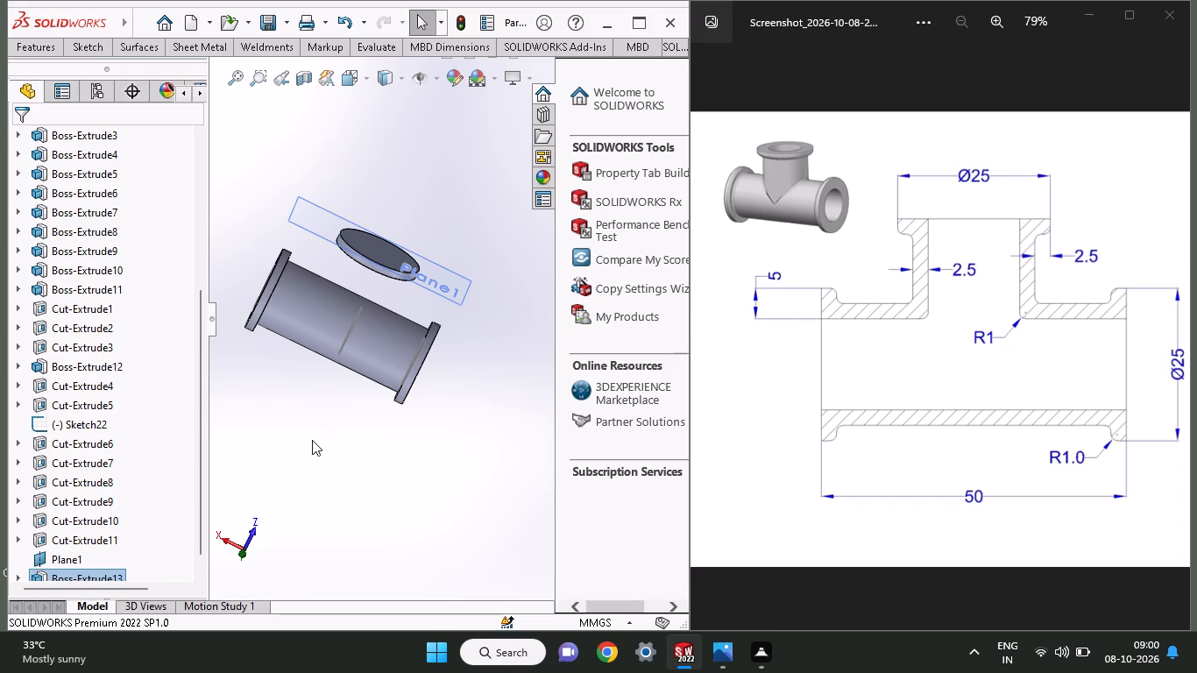
Start a sketch on the branch flange's face toward the main pipe and draw a concentric circle of about 9.1 mm radius.
{"action": "middle_click_drag", "start_coordinate": [312, 440], "coordinate": [341, 368]}
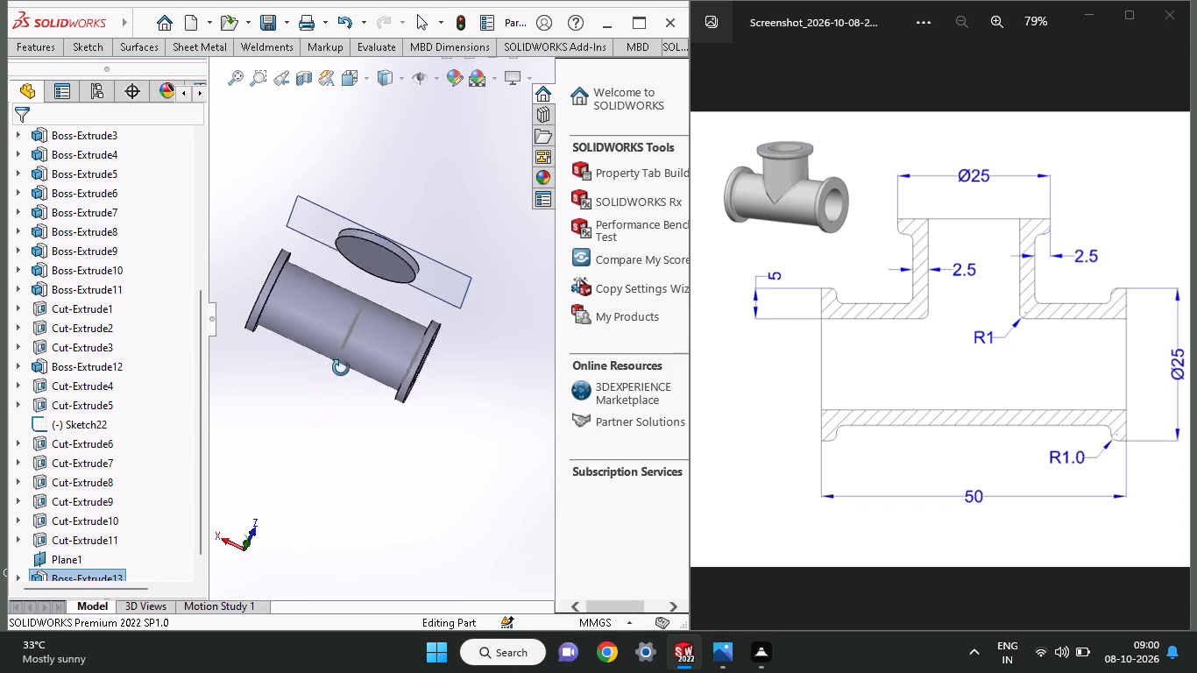
{"action": "middle_click_drag", "start_coordinate": [341, 368], "coordinate": [354, 332]}
{"action": "left_click", "coordinate": [363, 267]}
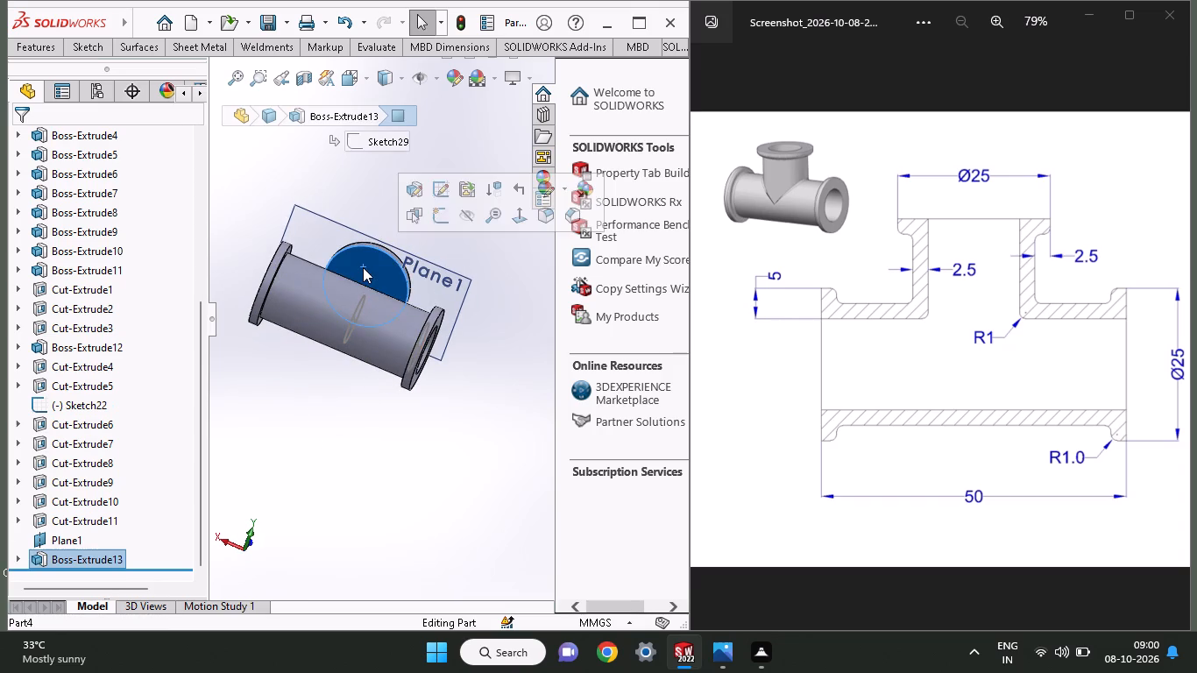
{"action": "left_click", "coordinate": [437, 220]}
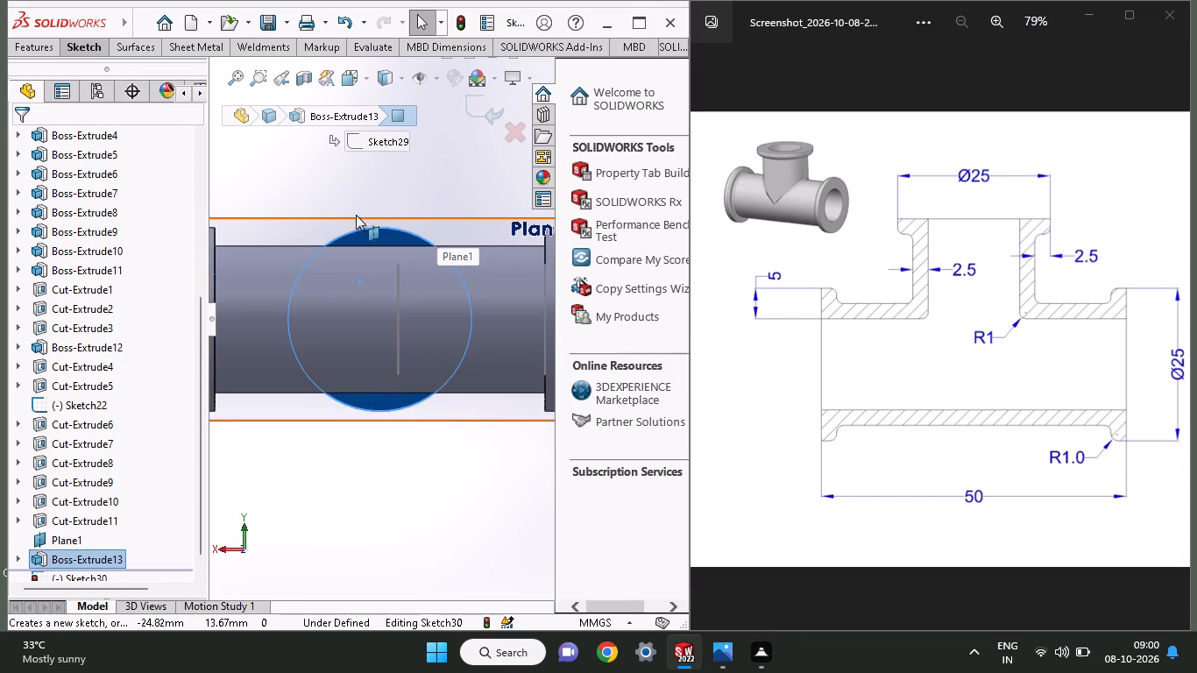
{"action": "left_click", "coordinate": [95, 38]}
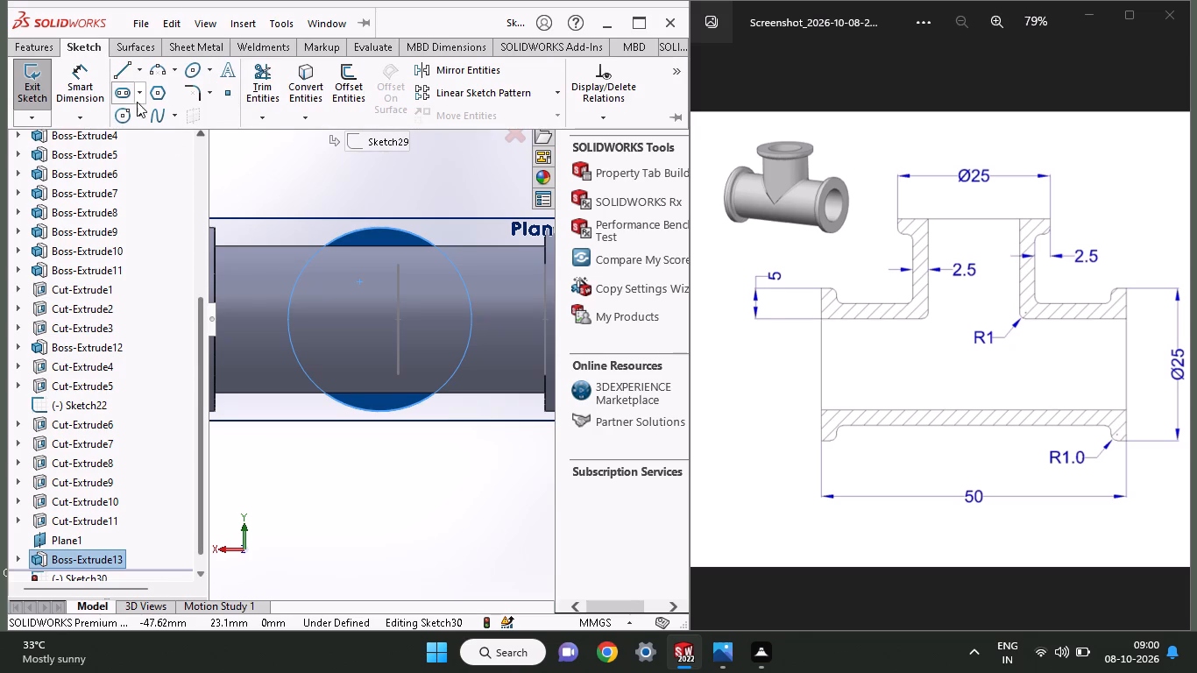
{"action": "left_click", "coordinate": [130, 114]}
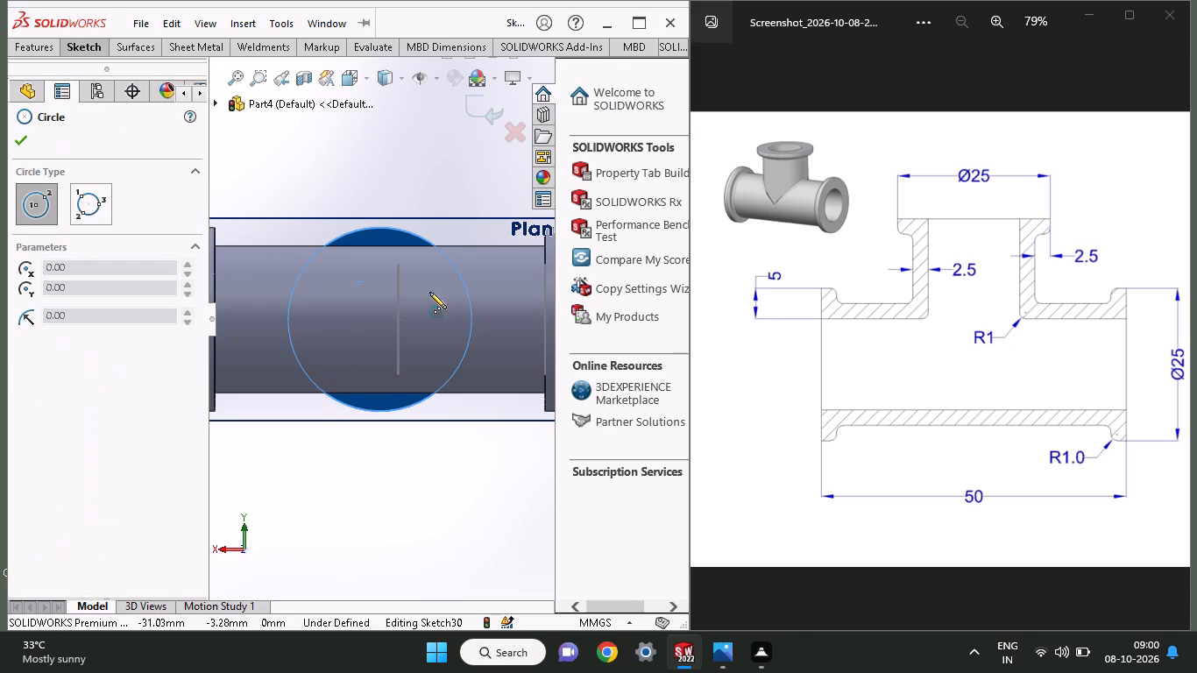
{"action": "left_click", "coordinate": [380, 318]}
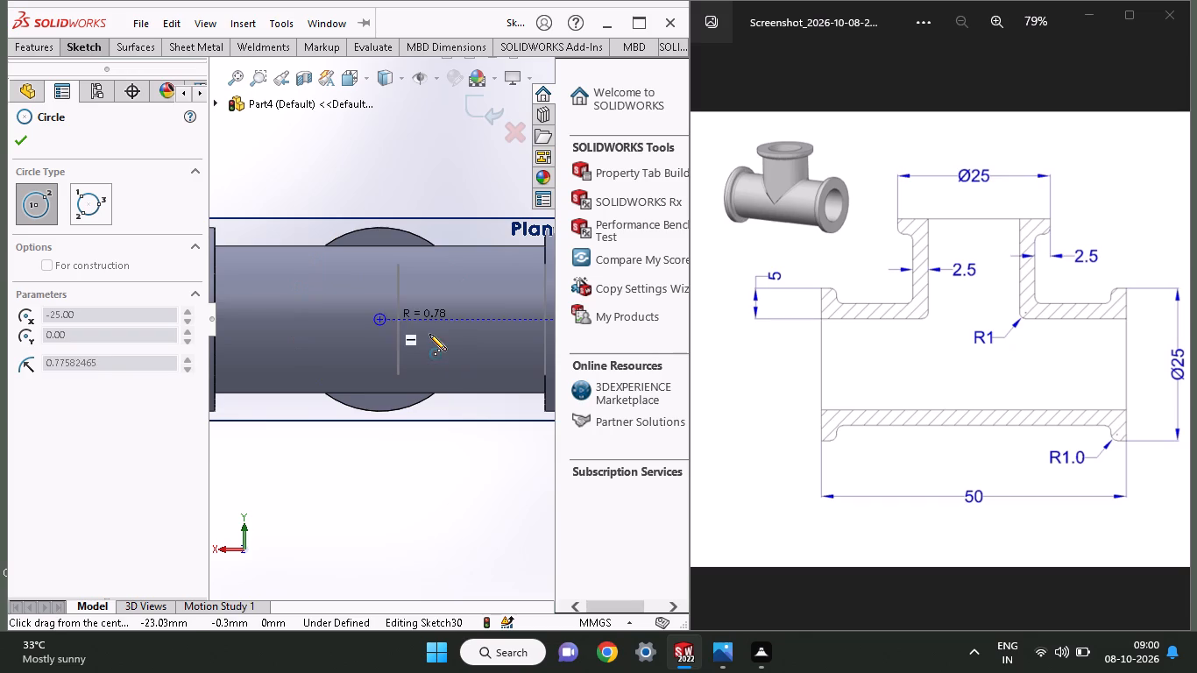
{"action": "left_click", "coordinate": [352, 380]}
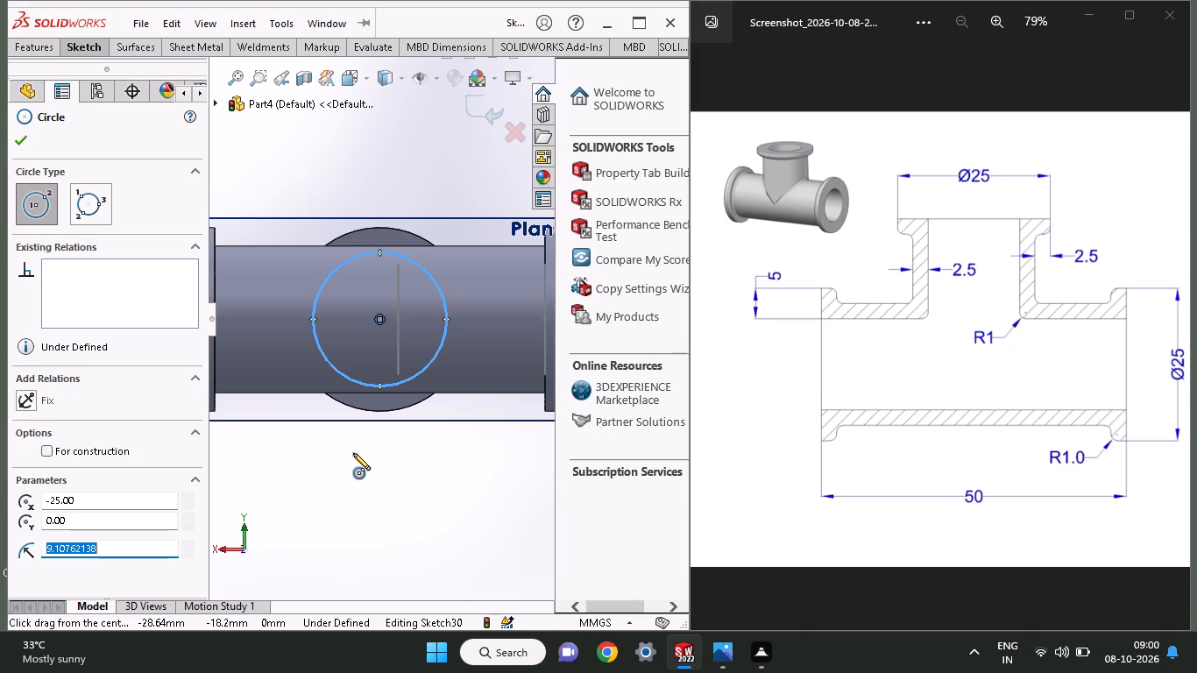
Dimension the new circle's diameter and set it to 25-5-5 (15 mm).
{"action": "scroll", "coordinate": [353, 453], "scroll_direction": "up", "scroll_amount": 1}
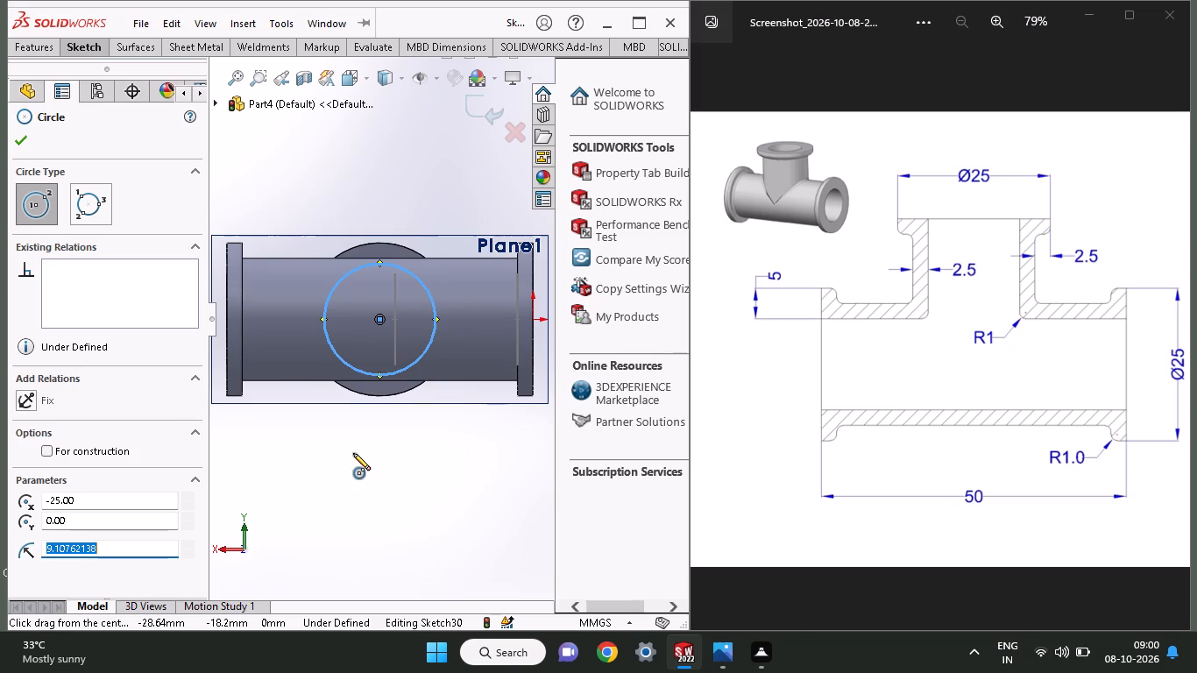
{"action": "left_click", "coordinate": [96, 41]}
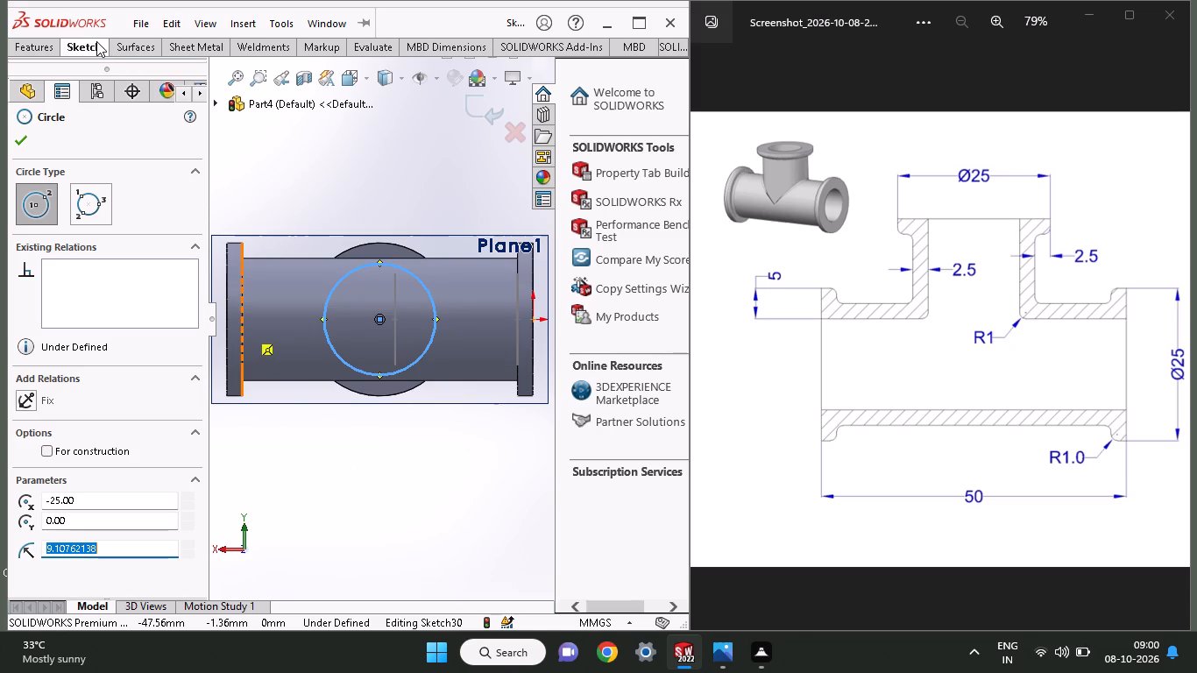
{"action": "left_click", "coordinate": [70, 75]}
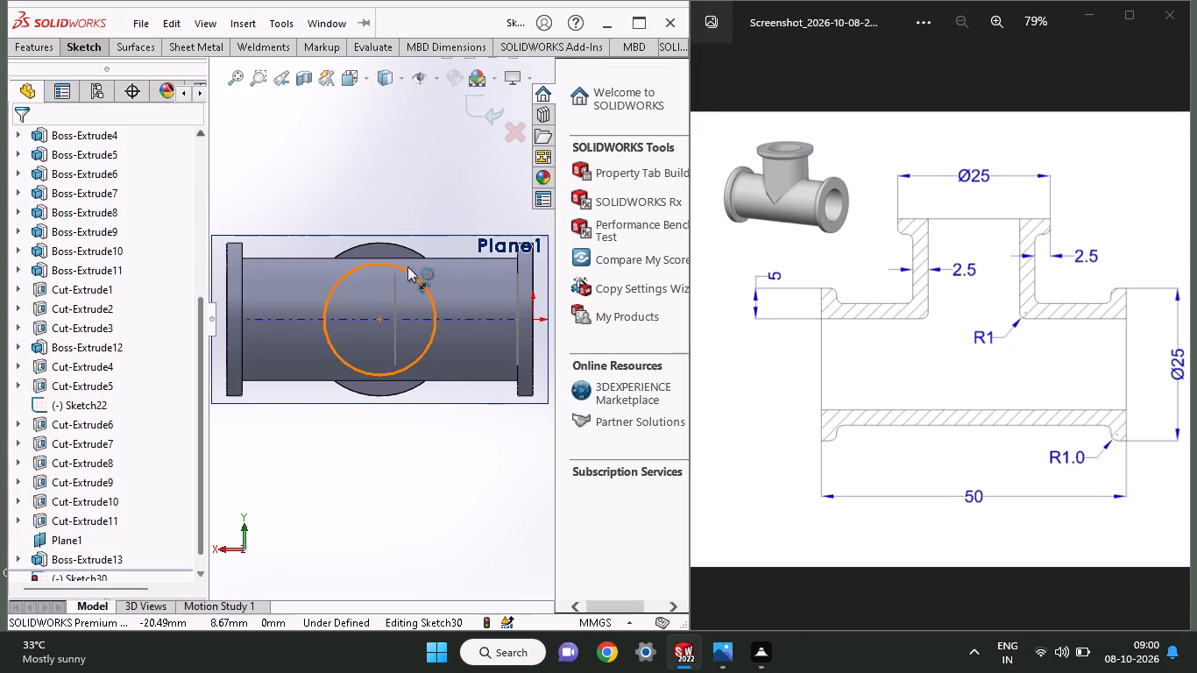
{"action": "left_click", "coordinate": [407, 266]}
{"action": "left_click", "coordinate": [412, 179]}
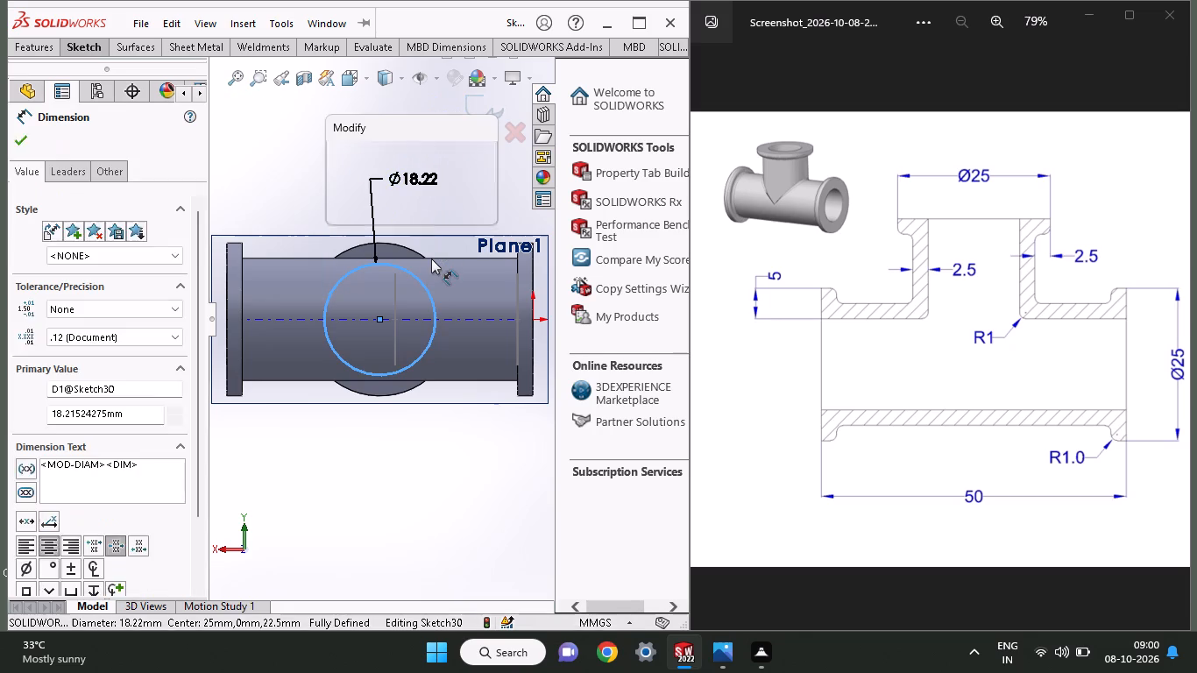
{"action": "key", "text": "5"}
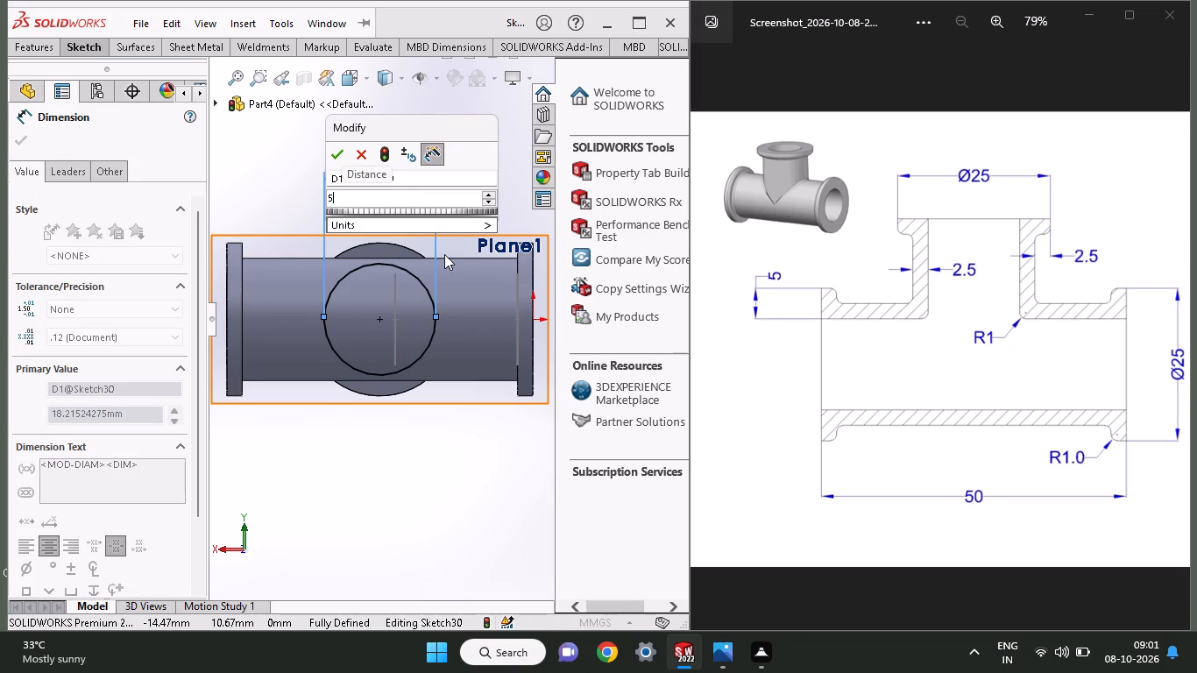
{"action": "key", "text": "BackSpace"}
{"action": "scroll", "coordinate": [451, 251], "scroll_direction": "down", "scroll_amount": 1}
{"action": "key", "text": "1"}
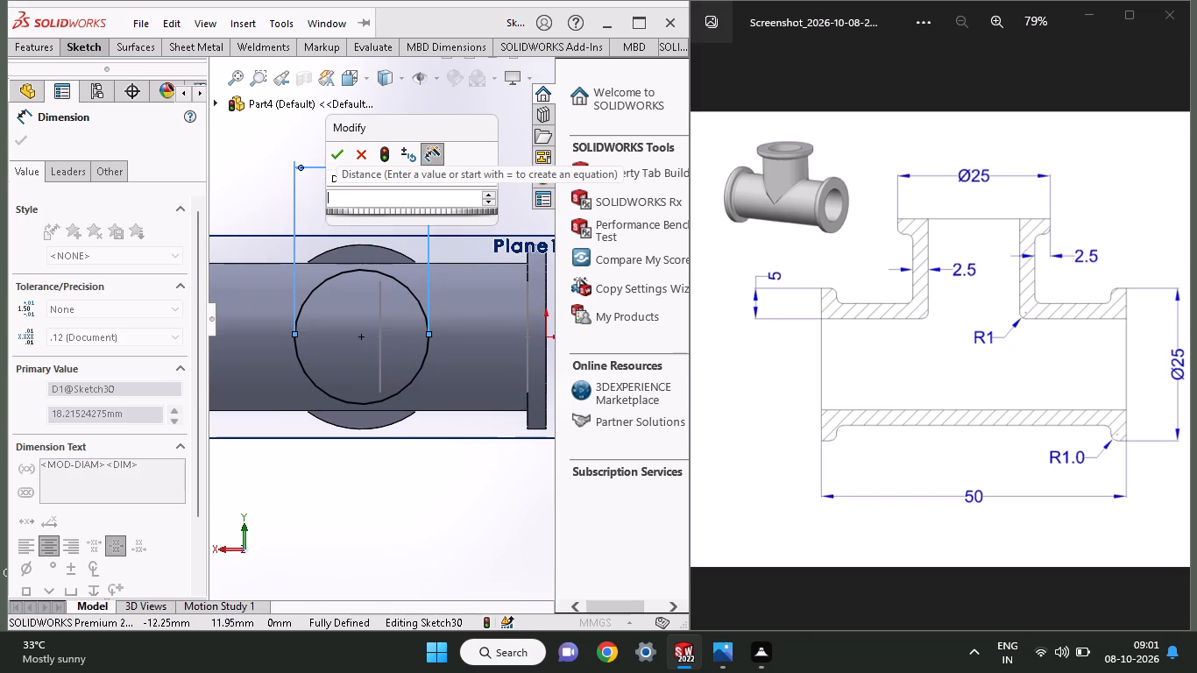
{"action": "key", "text": "2"}
{"action": "type", "text": ".5"}
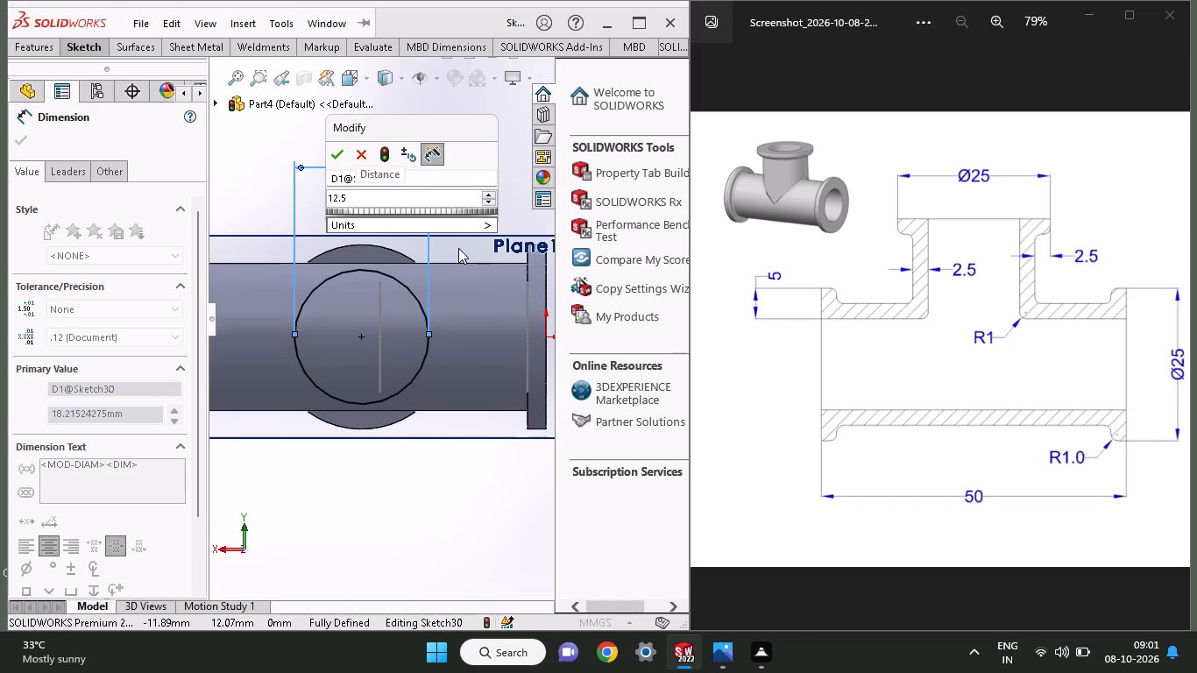
{"action": "key", "text": "BackSpace"}
{"action": "key", "text": "BackSpace"}
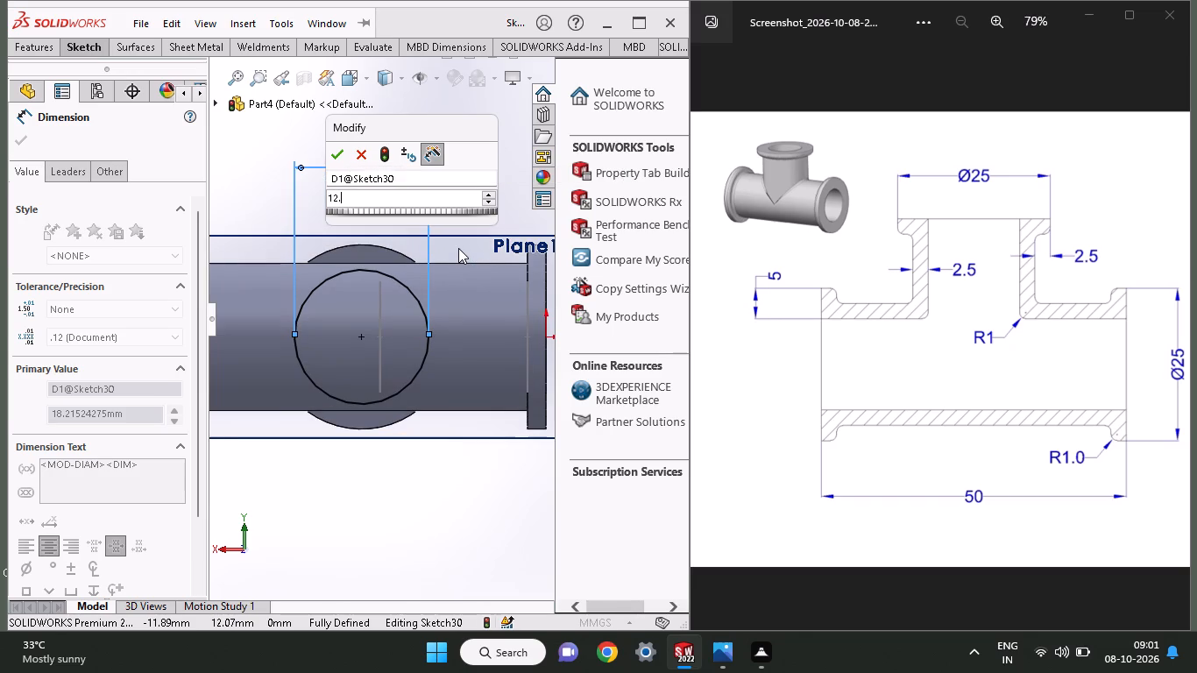
{"action": "key", "text": "BackSpace"}
{"action": "key", "text": "BackSpace"}
{"action": "type", "text": "25-"}
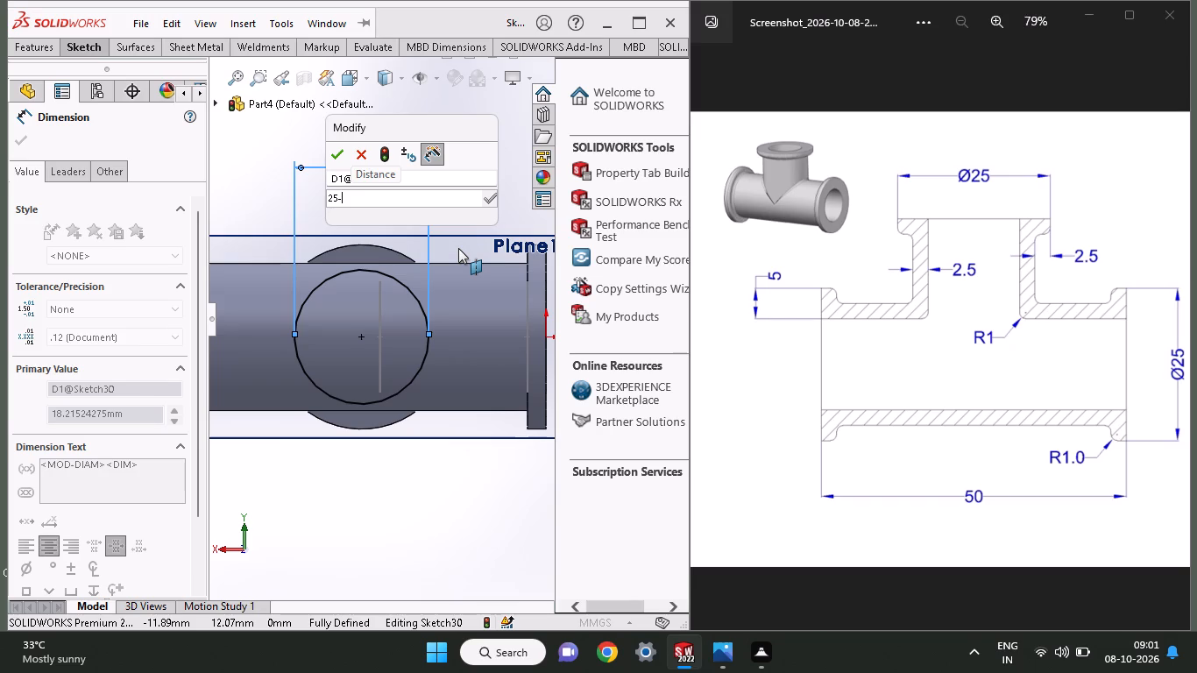
{"action": "key", "text": "5"}
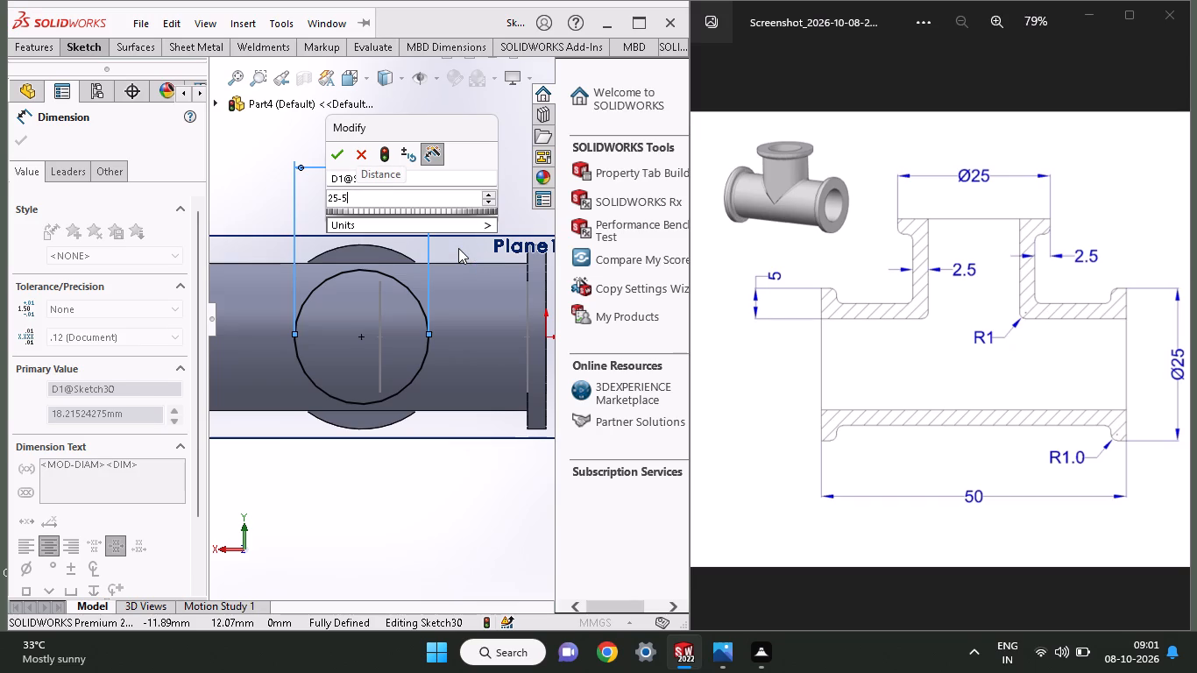
{"action": "key", "text": "minus"}
{"action": "key", "text": "5"}
{"action": "key", "text": "Return"}
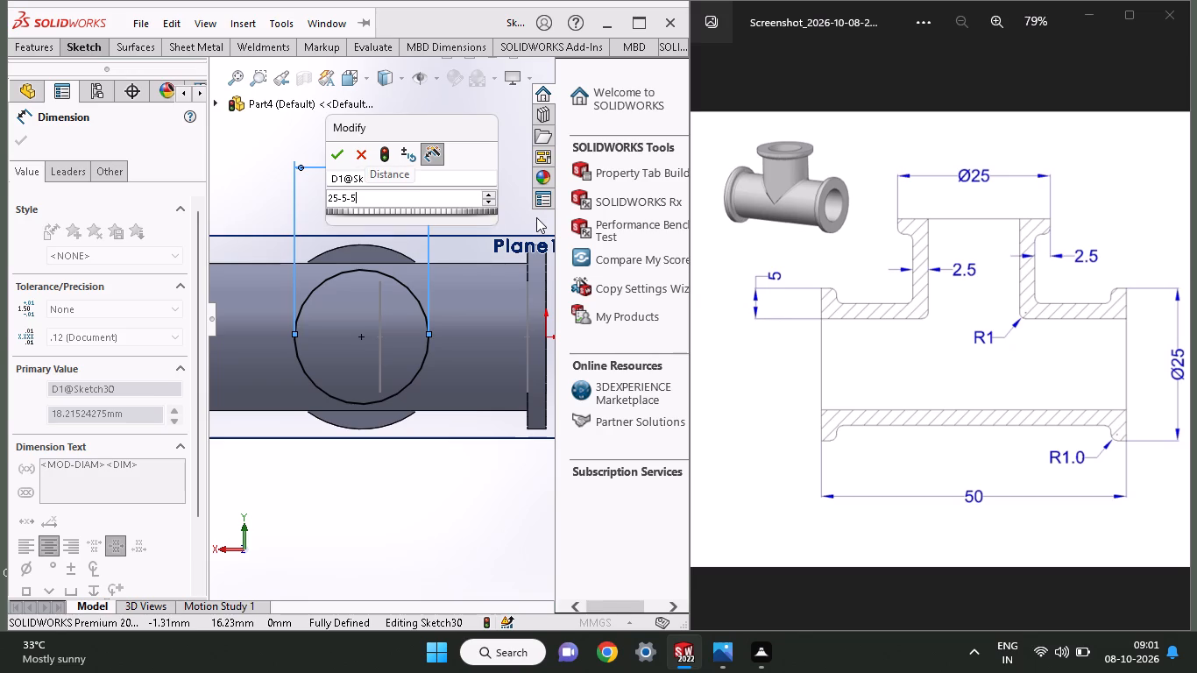
Set the circle's diameter to 25-5 (20 mm).
{"action": "scroll", "coordinate": [536, 217], "scroll_direction": "up", "scroll_amount": 1}
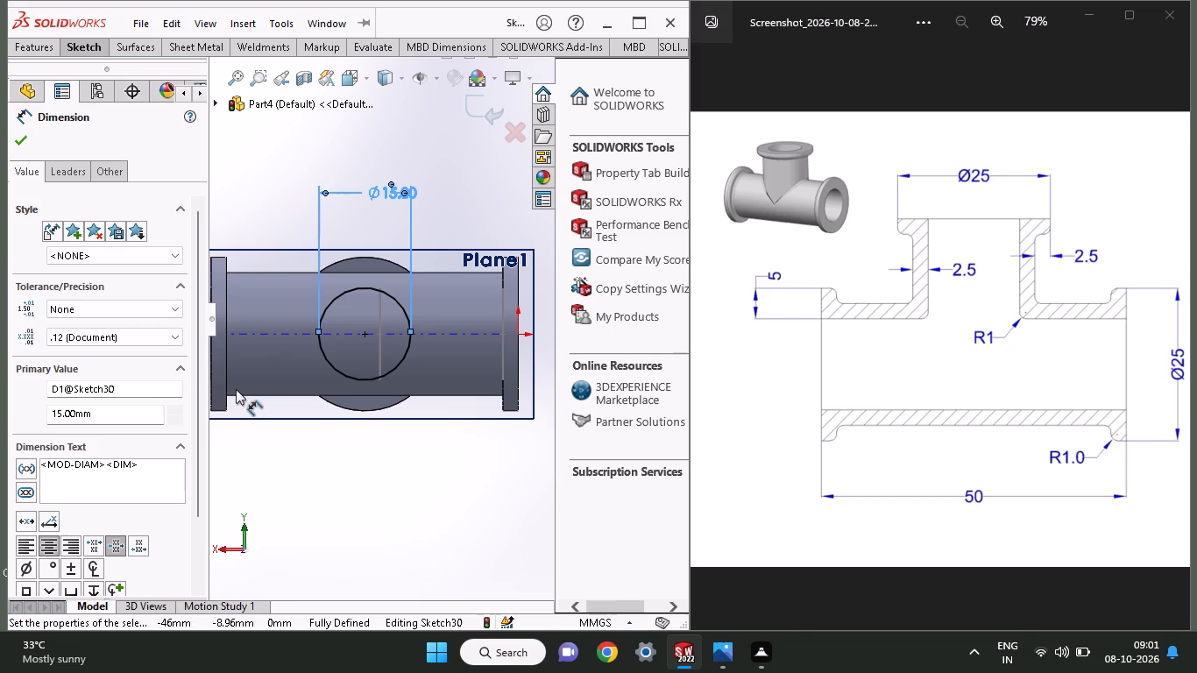
{"action": "scroll", "coordinate": [236, 389], "scroll_direction": "down", "scroll_amount": 1}
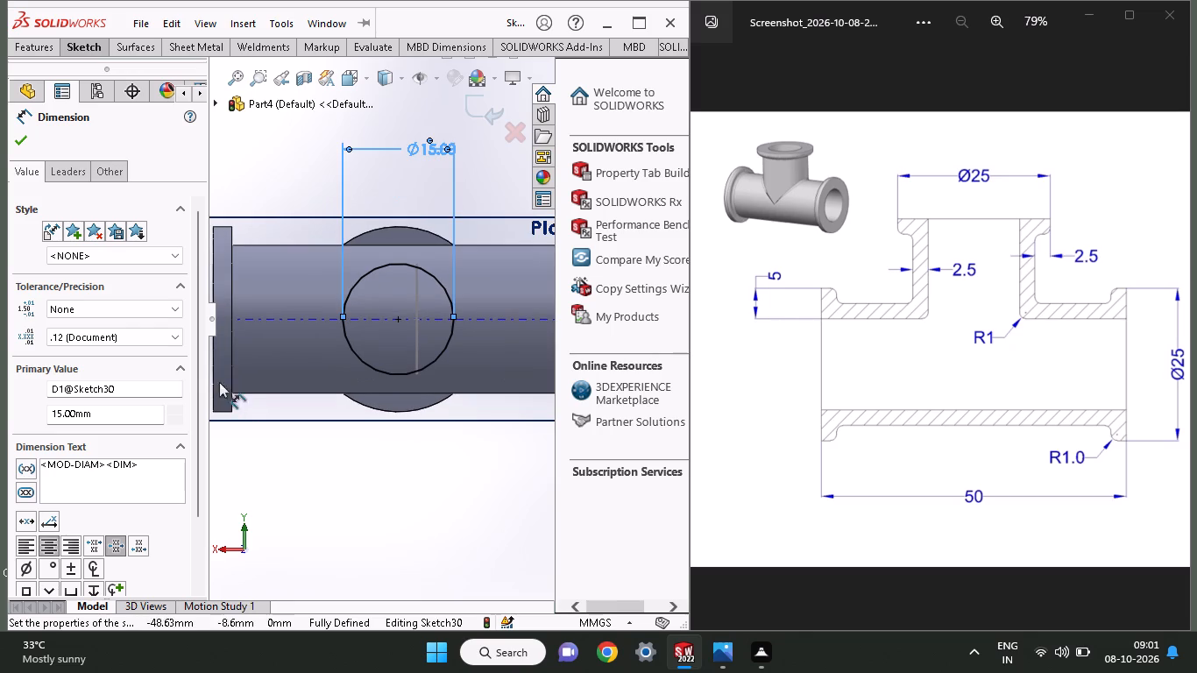
{"action": "double_click", "coordinate": [425, 152]}
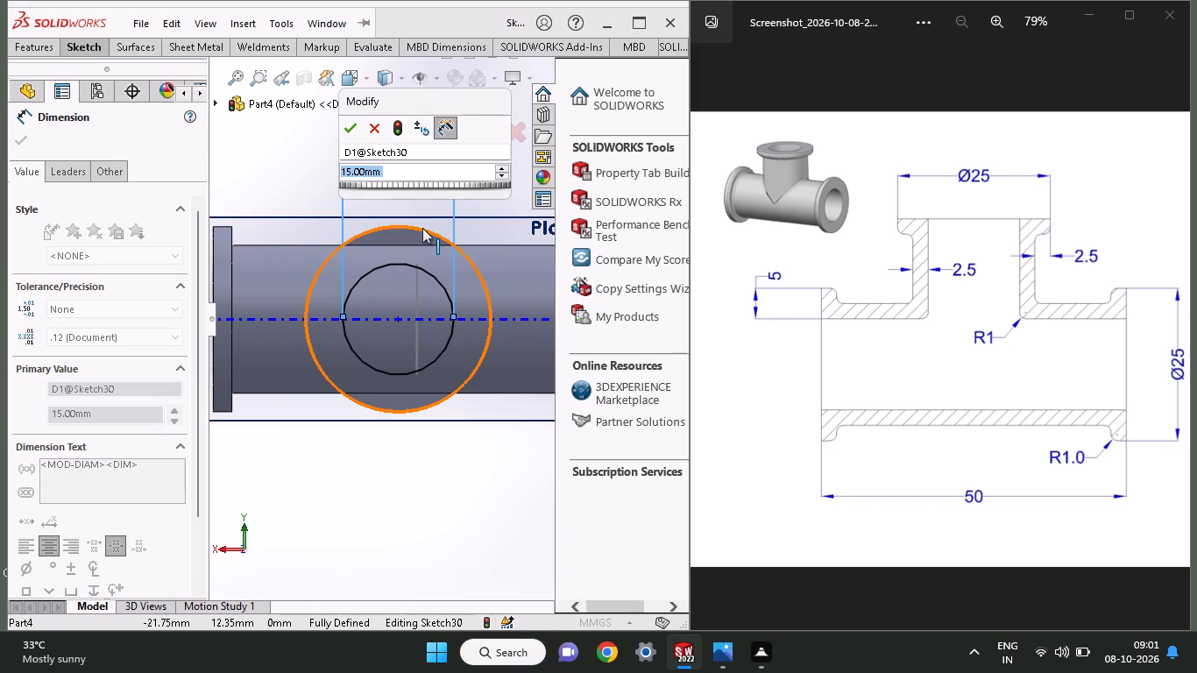
{"action": "type", "text": "25"}
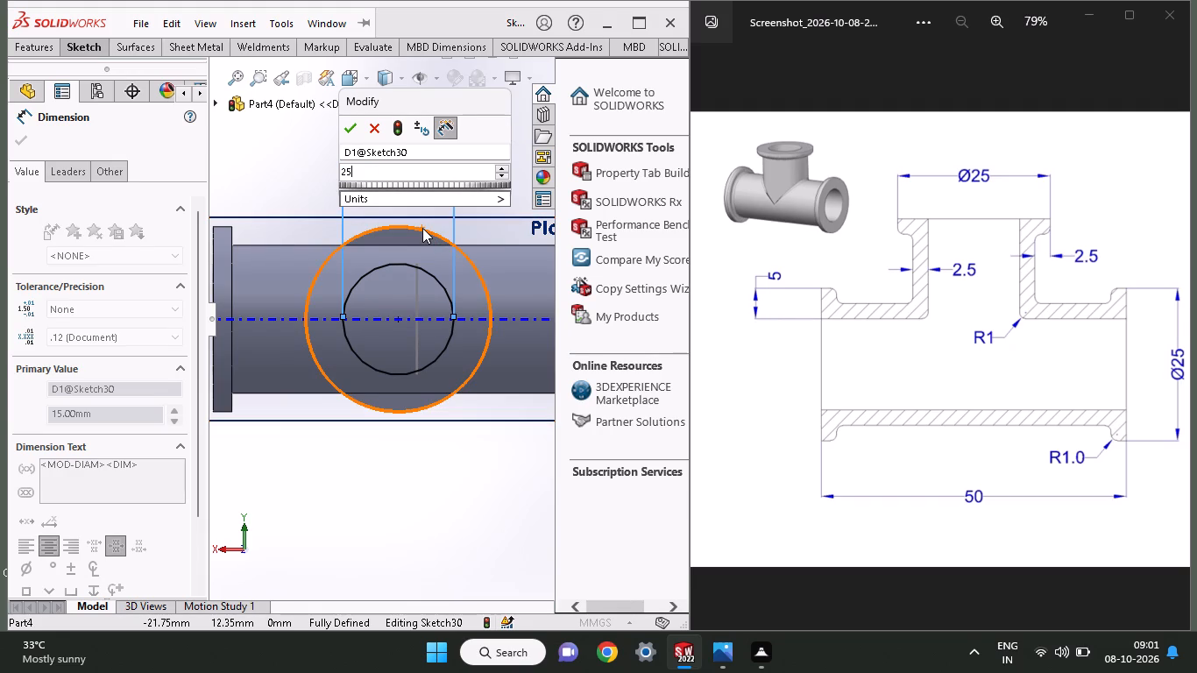
{"action": "key", "text": "minus"}
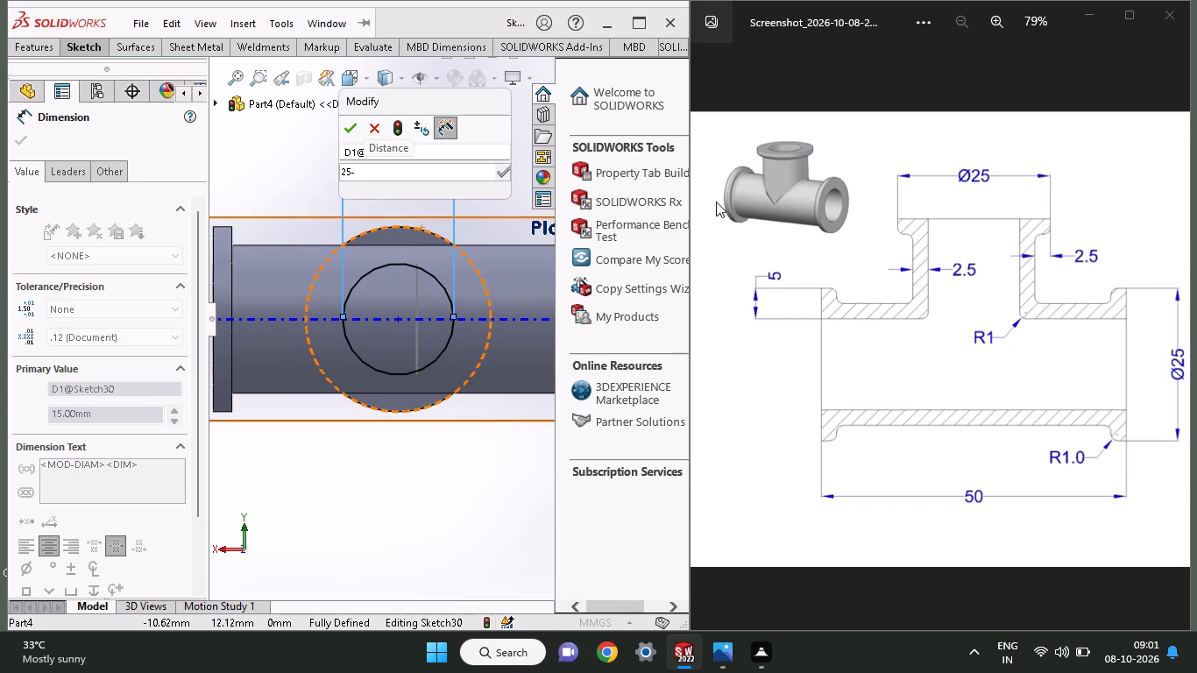
{"action": "scroll", "coordinate": [716, 202], "scroll_direction": "up", "scroll_amount": 1}
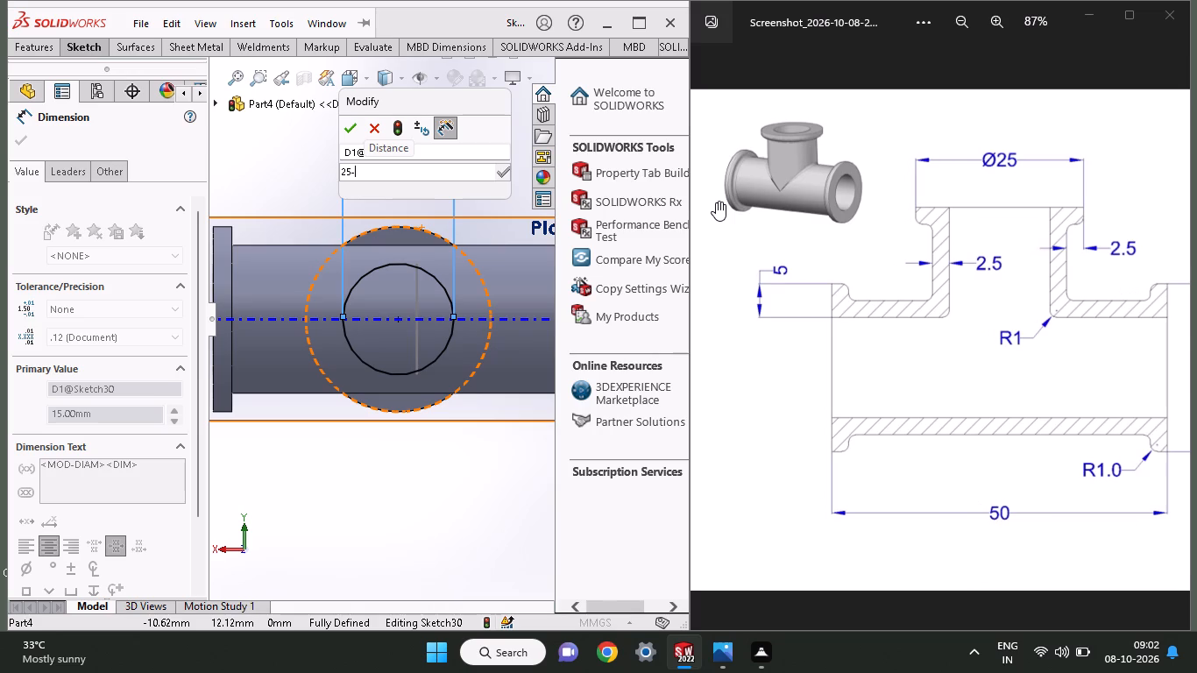
{"action": "key", "text": "5"}
{"action": "key", "text": "Return"}
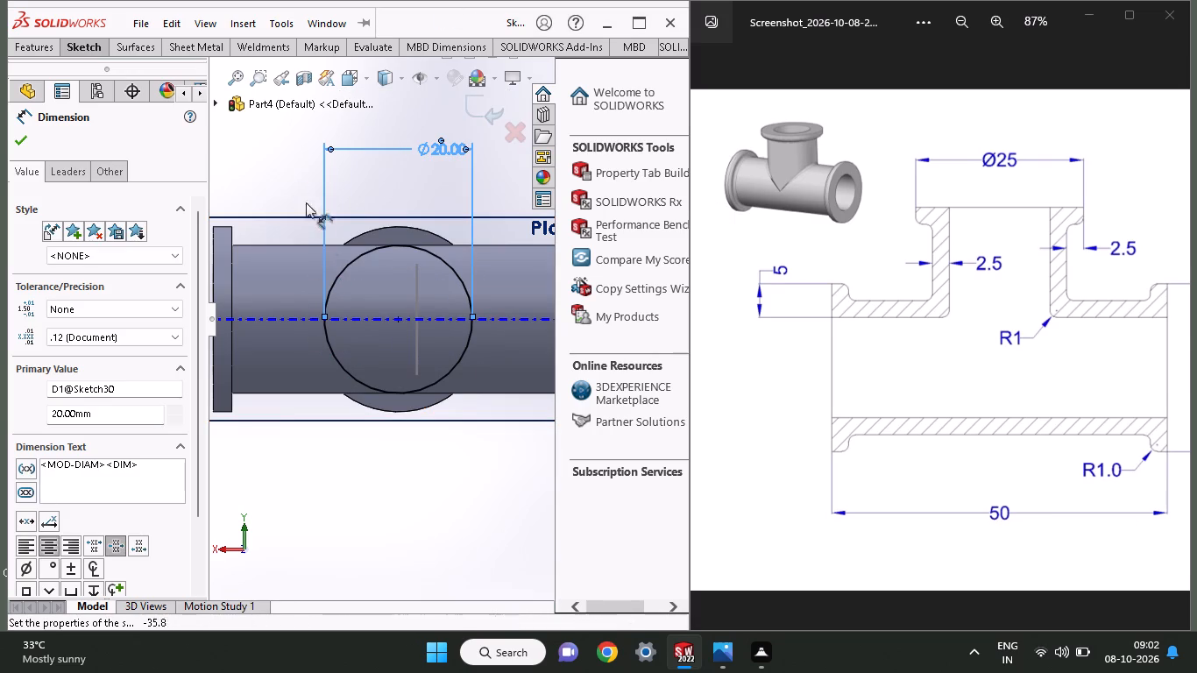
Extrude the 20 mm circle Up To Surface, ending at the main pipe's outer cylindrical face, to form the branch pipe.
{"action": "left_click", "coordinate": [25, 55]}
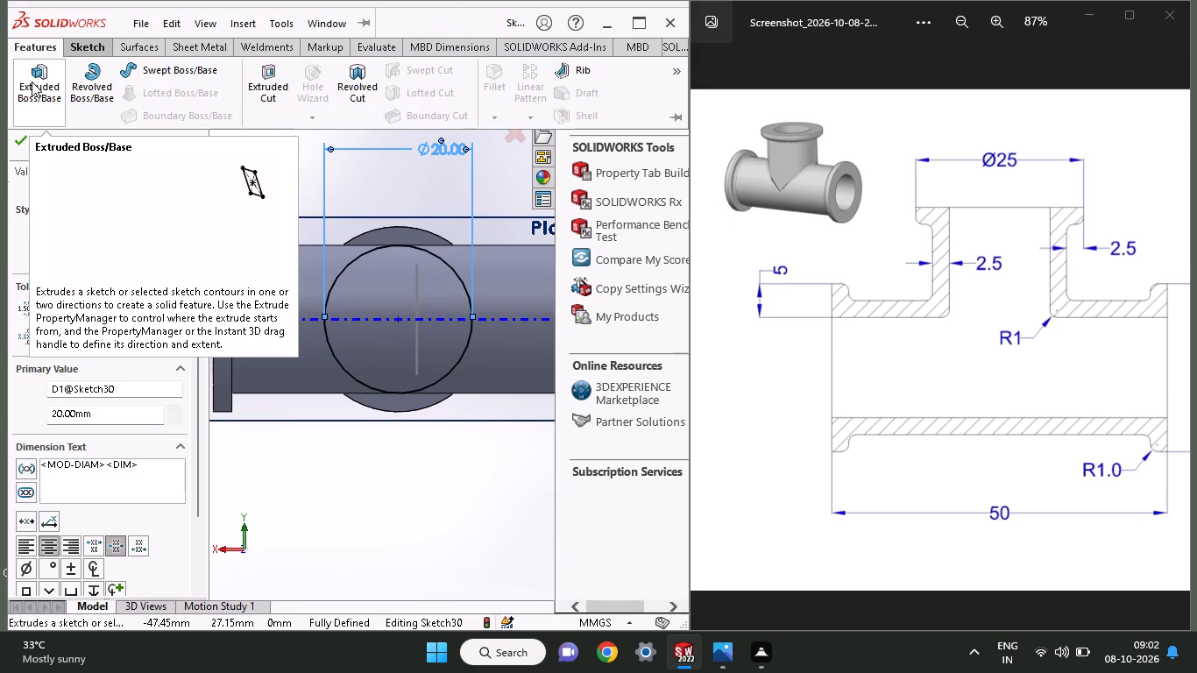
{"action": "left_click", "coordinate": [32, 81]}
{"action": "middle_click_drag", "start_coordinate": [380, 277], "coordinate": [364, 378]}
{"action": "left_click", "coordinate": [345, 295]}
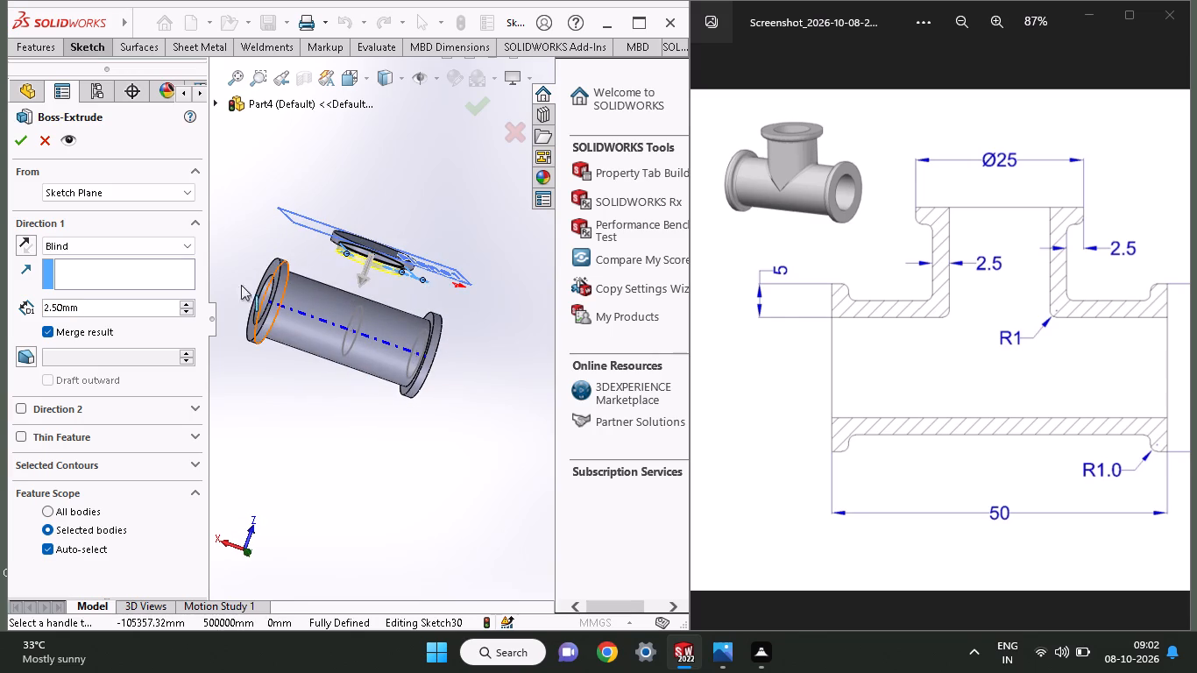
{"action": "left_click", "coordinate": [122, 249]}
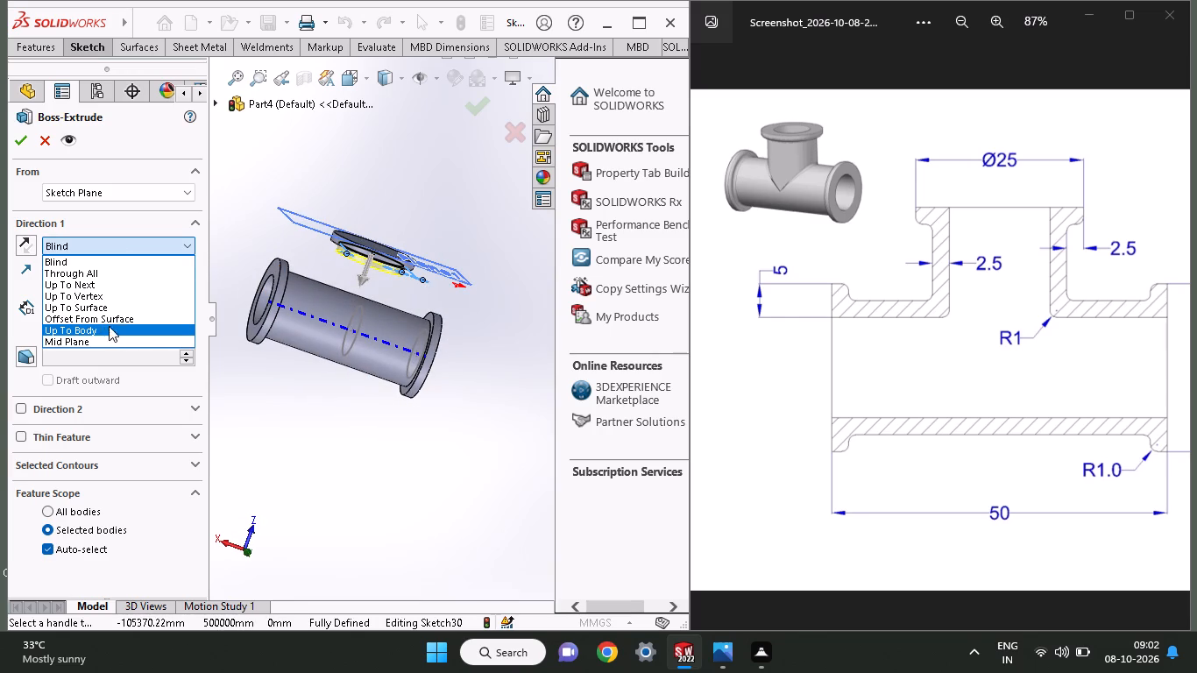
{"action": "left_click", "coordinate": [93, 308]}
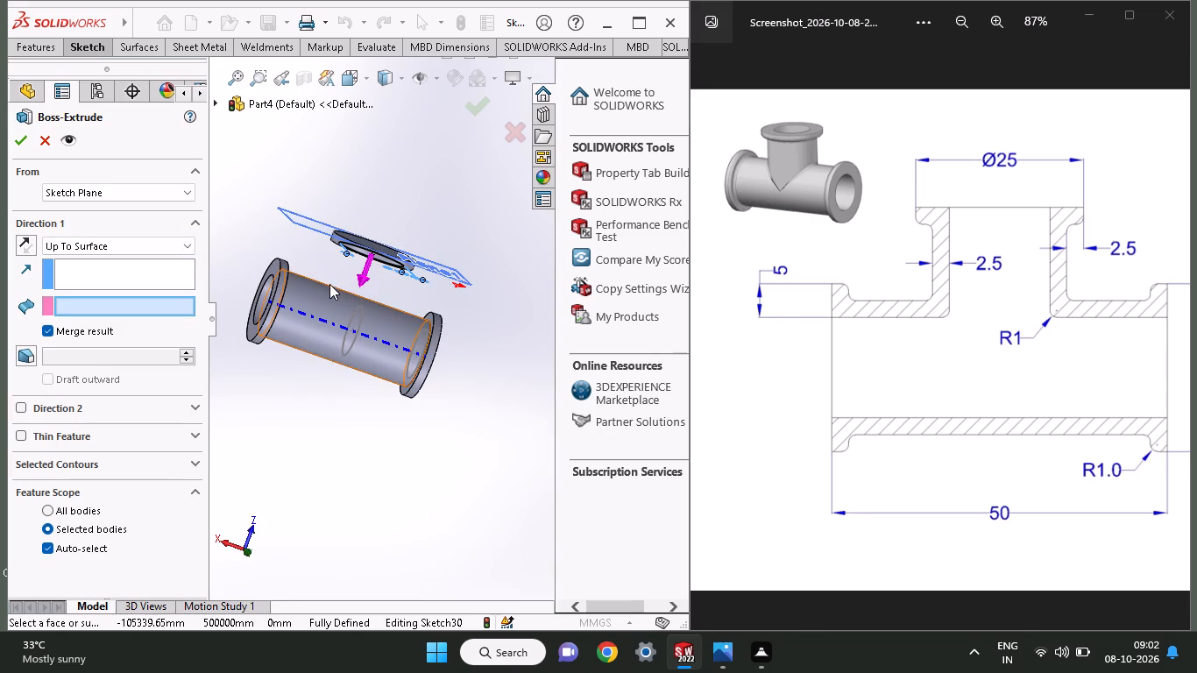
{"action": "left_click", "coordinate": [329, 296]}
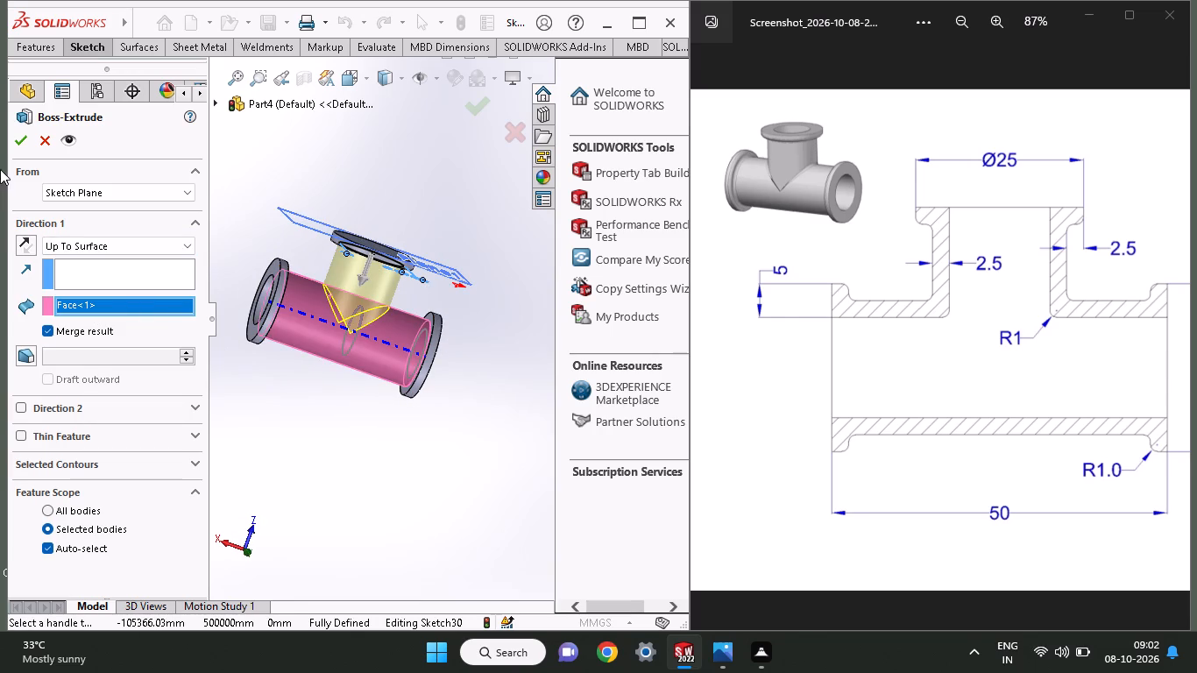
{"action": "left_click", "coordinate": [12, 147]}
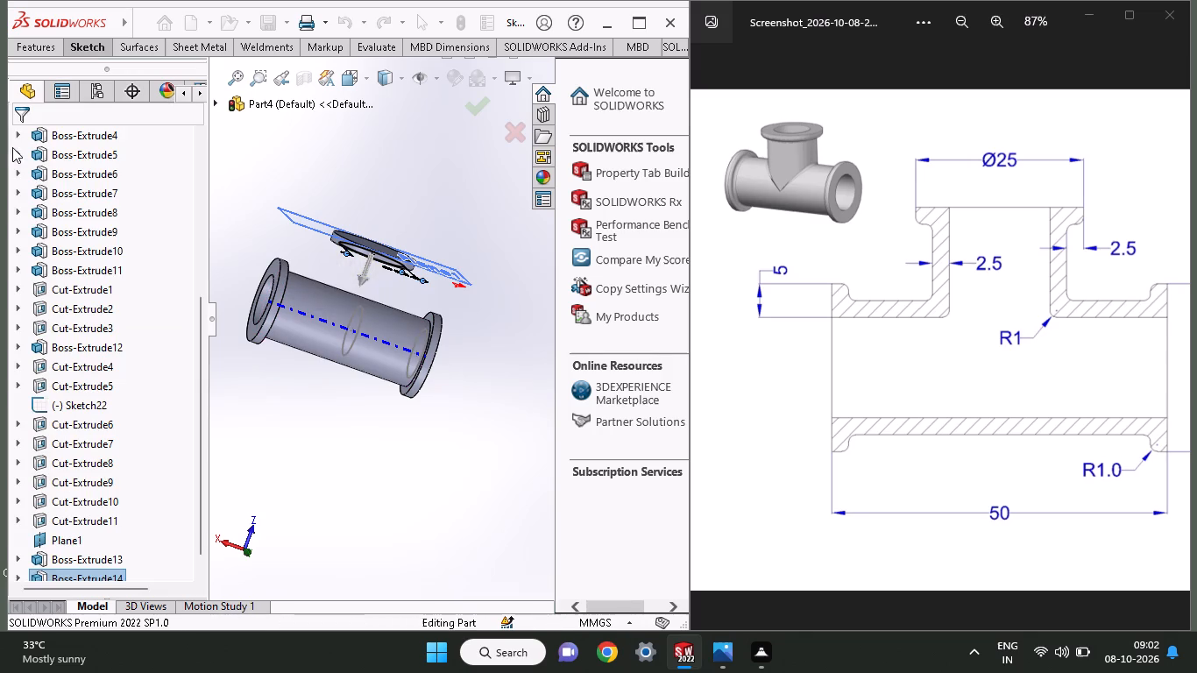
Hide the offset reference plane Plane1 at the branch flange.
{"action": "middle_click_drag", "start_coordinate": [353, 395], "coordinate": [316, 347]}
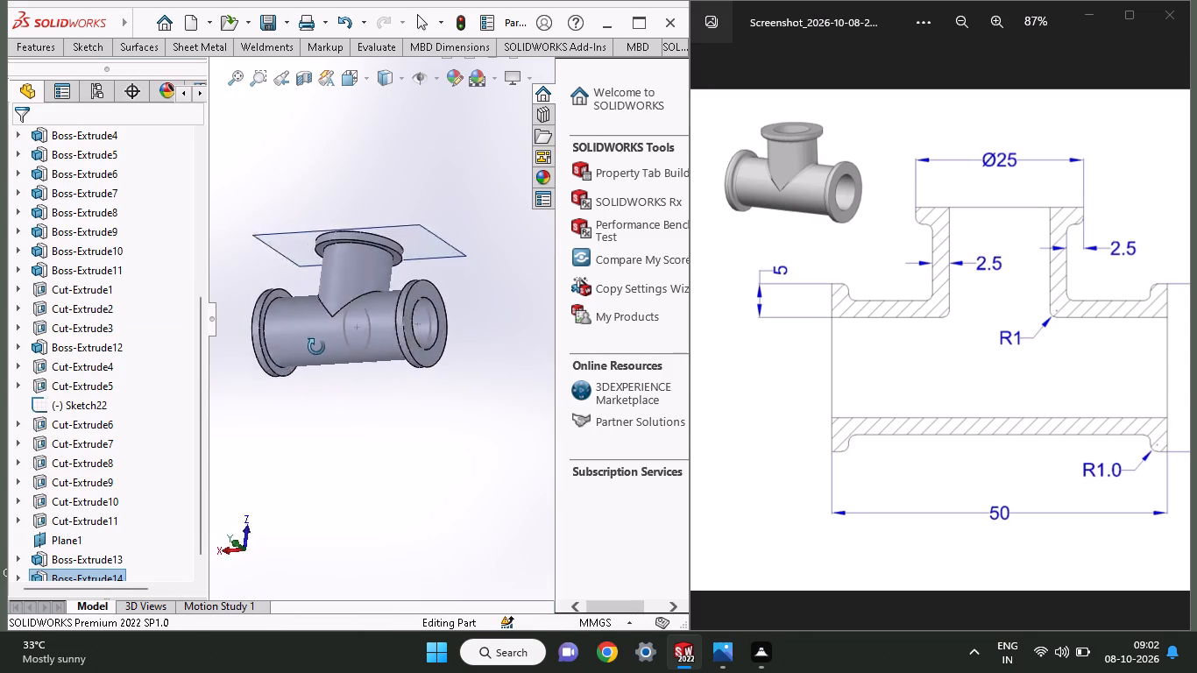
{"action": "middle_click_drag", "start_coordinate": [316, 347], "coordinate": [297, 414]}
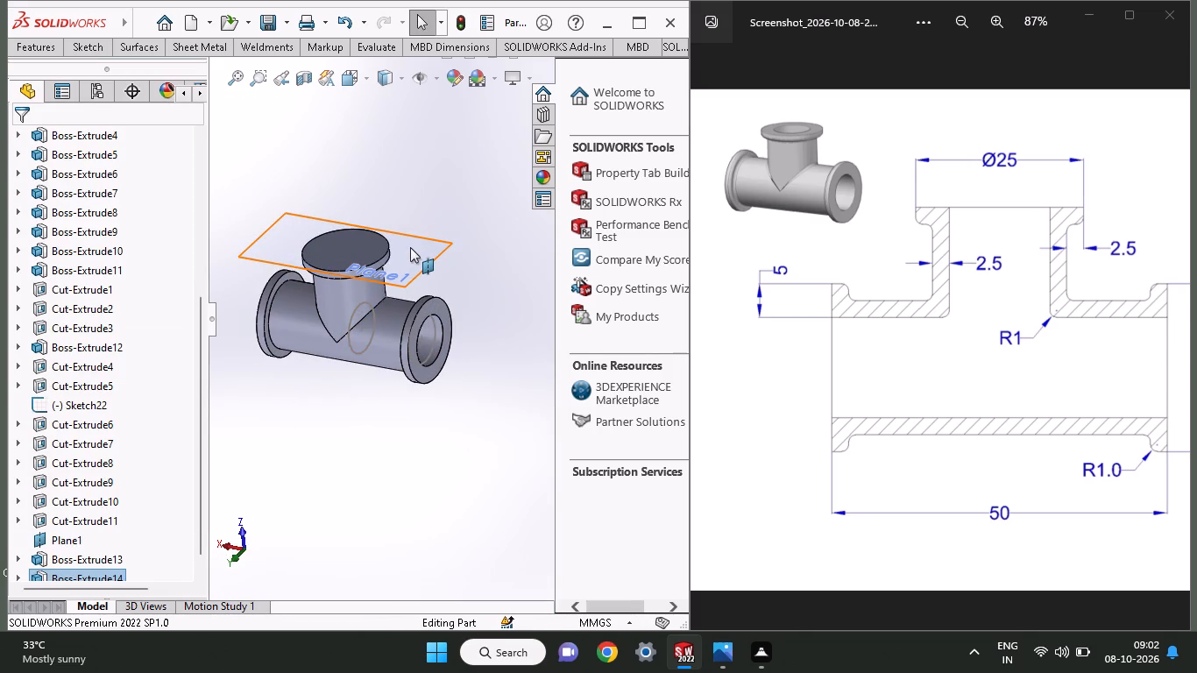
{"action": "left_click", "coordinate": [410, 247]}
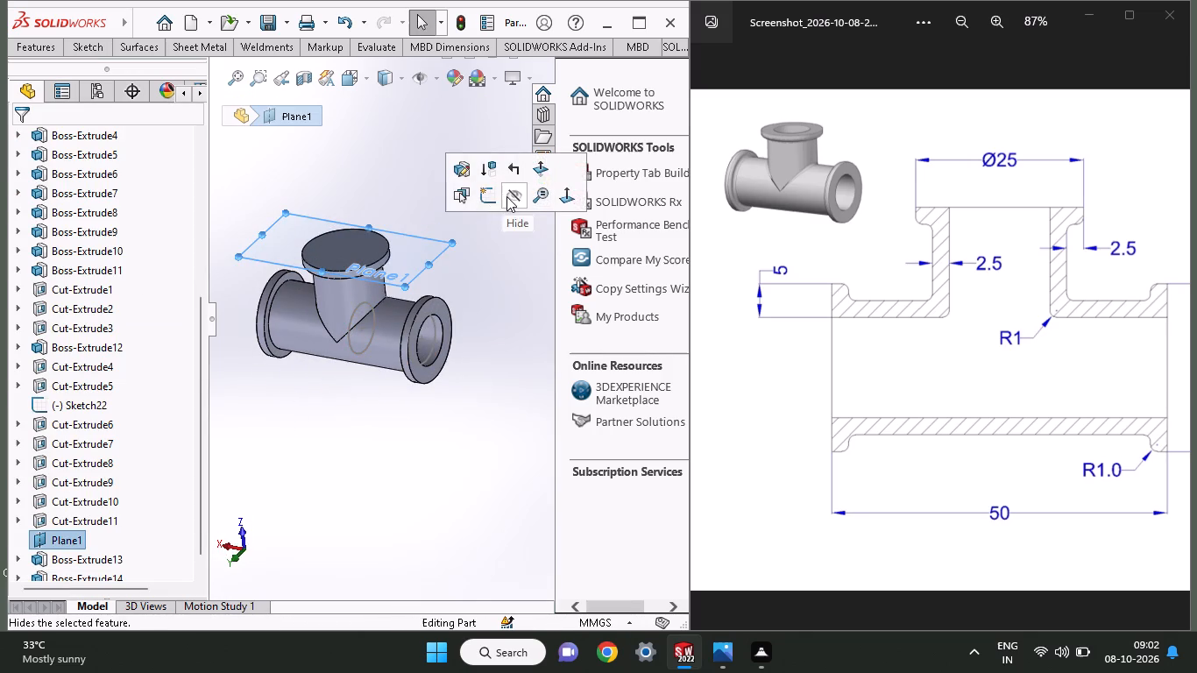
{"action": "left_click", "coordinate": [506, 196]}
Start a sketch on the branch flange's outer end face and draw a concentric circle of about 7.9 mm radius.
{"action": "middle_click_drag", "start_coordinate": [351, 436], "coordinate": [508, 367]}
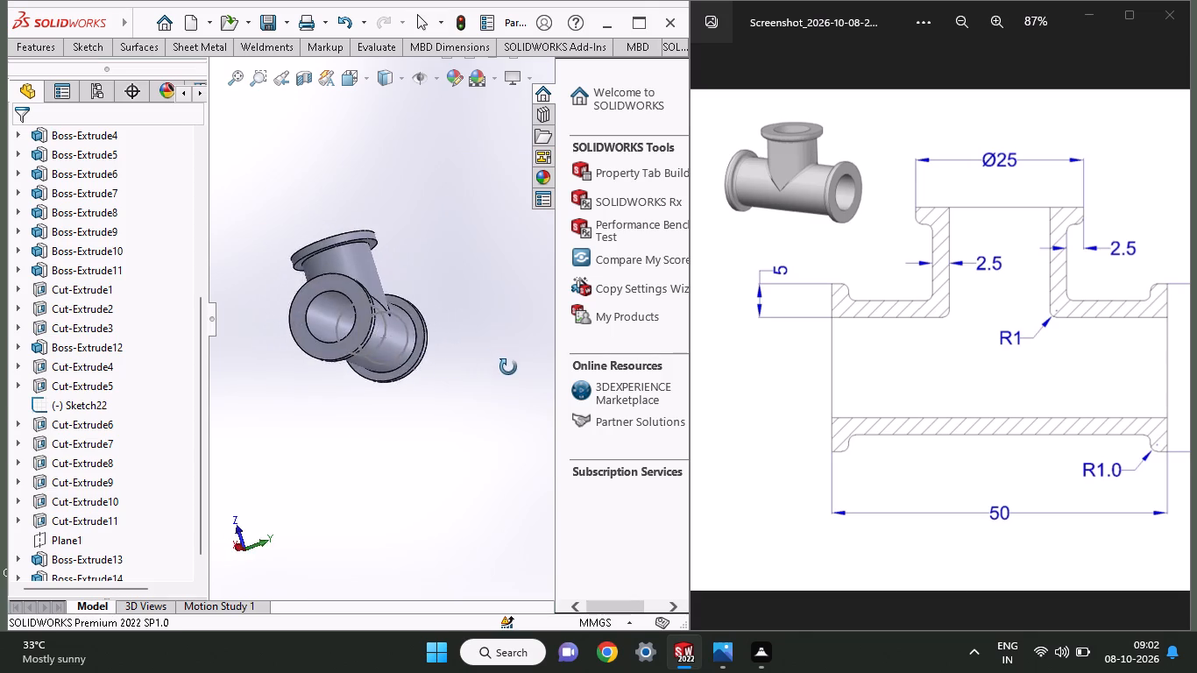
{"action": "middle_click_drag", "start_coordinate": [508, 367], "coordinate": [347, 491]}
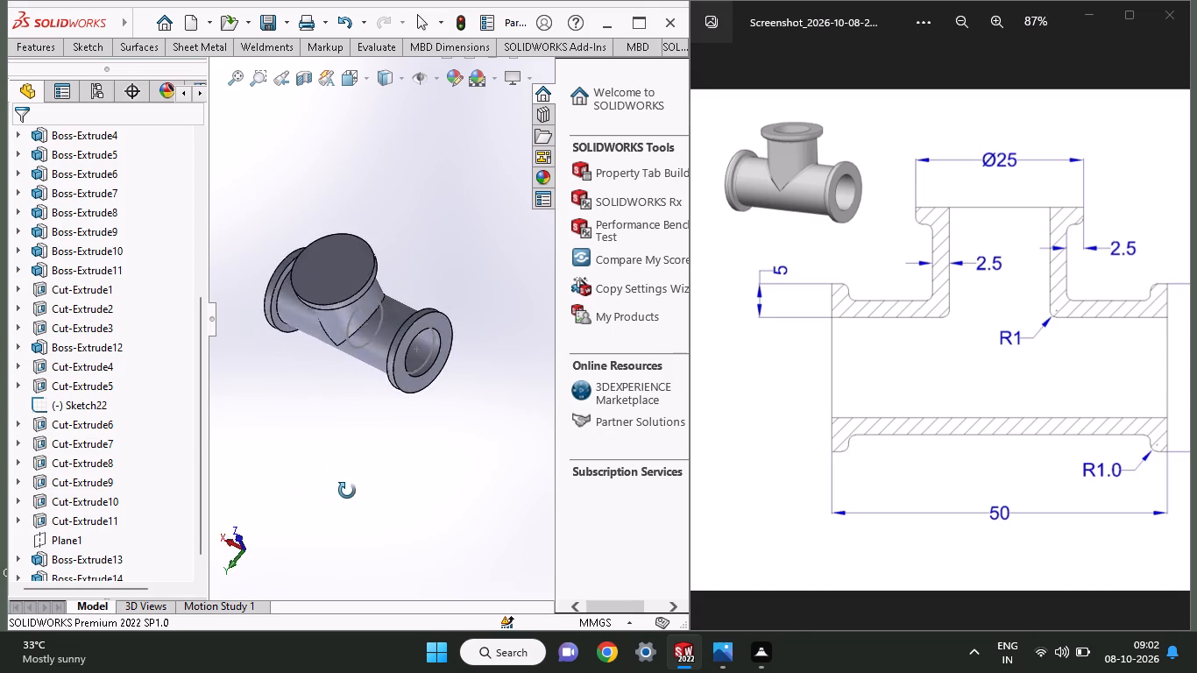
{"action": "middle_click_drag", "start_coordinate": [347, 491], "coordinate": [359, 556]}
{"action": "left_click", "coordinate": [324, 344]}
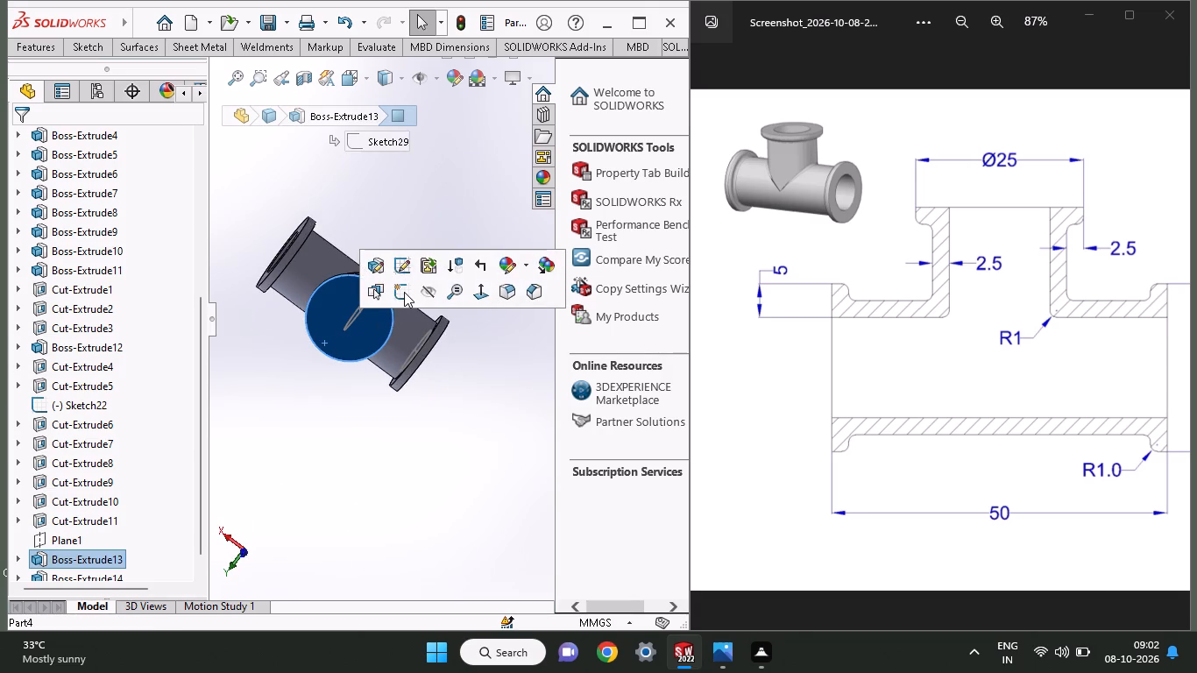
{"action": "left_click", "coordinate": [404, 292]}
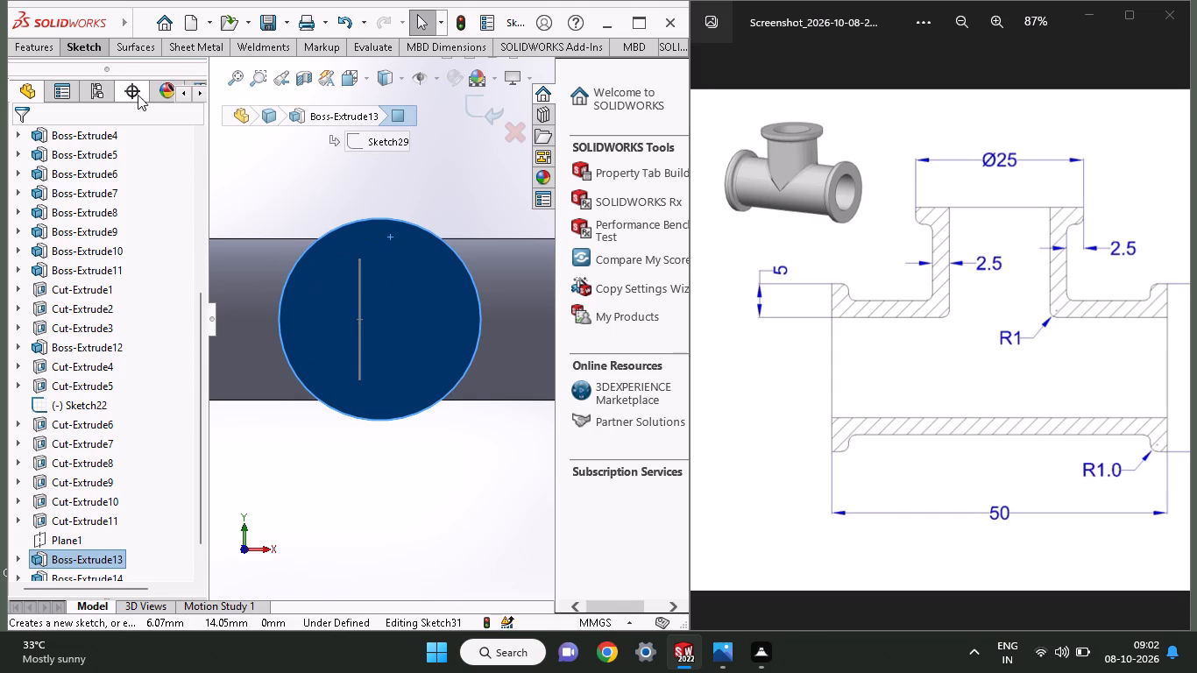
{"action": "left_click", "coordinate": [98, 52]}
{"action": "left_click", "coordinate": [116, 113]}
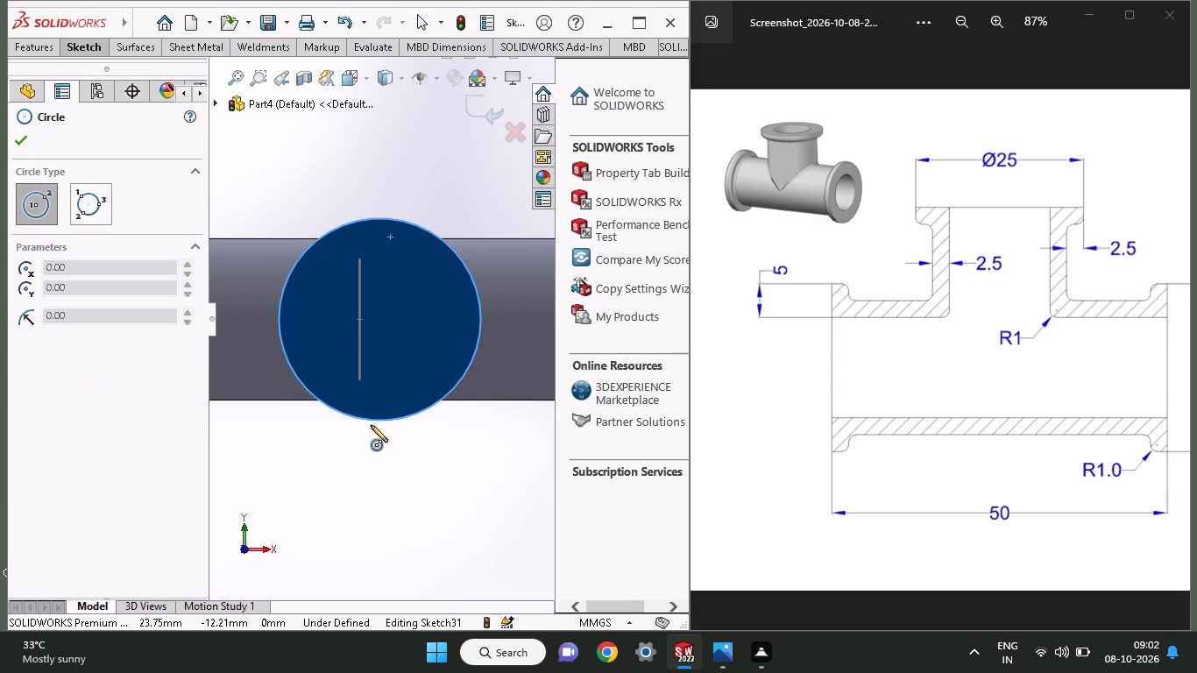
{"action": "left_click", "coordinate": [380, 318]}
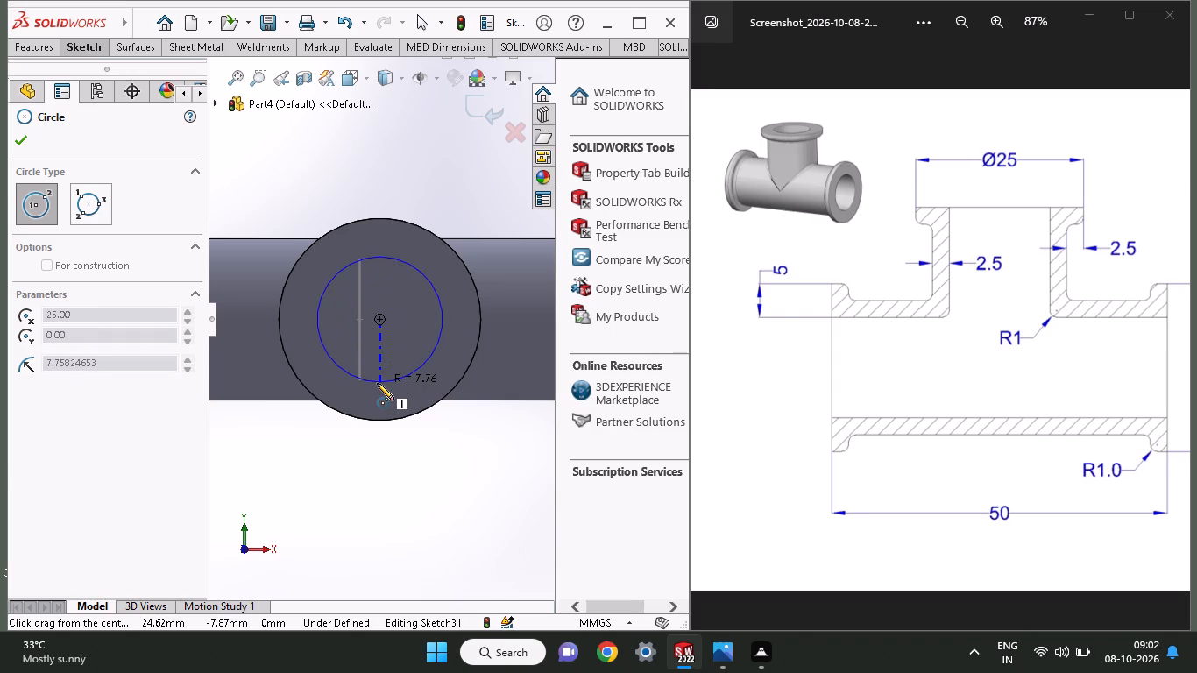
{"action": "left_click", "coordinate": [377, 383]}
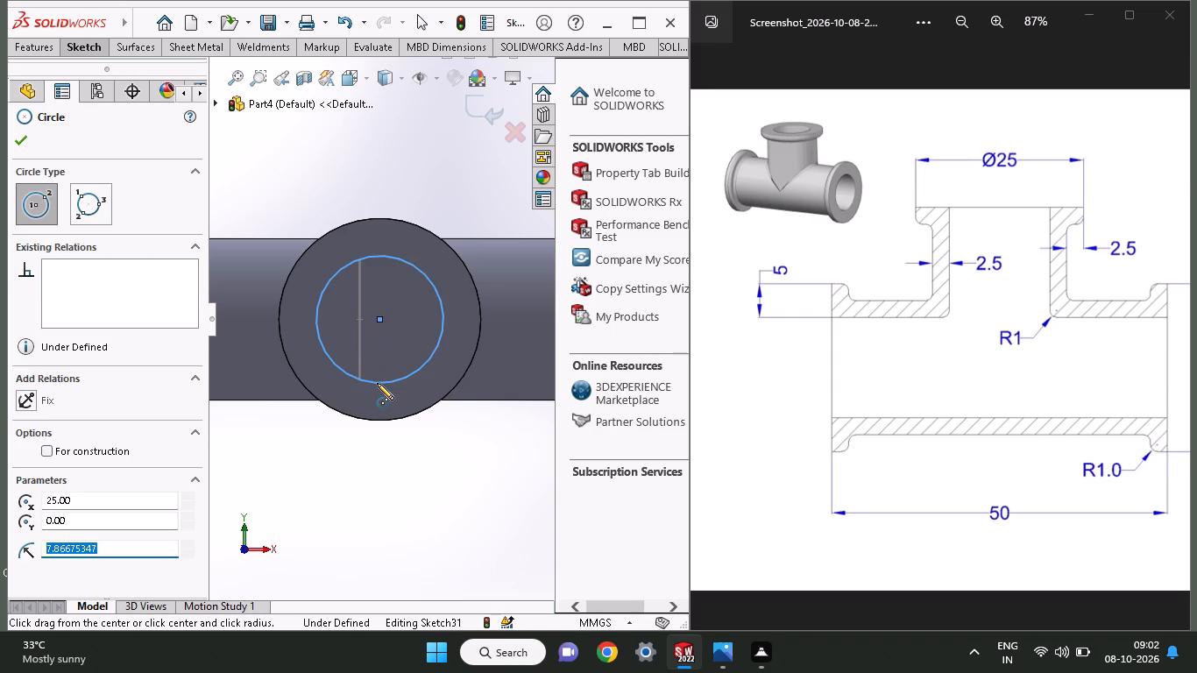
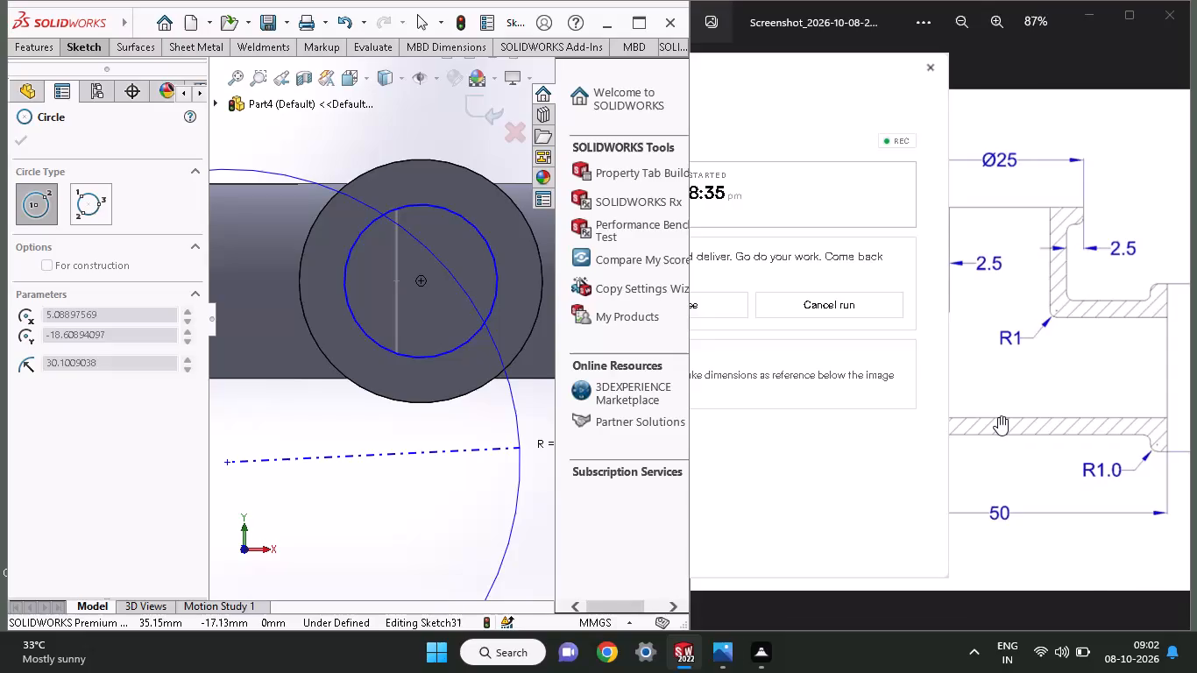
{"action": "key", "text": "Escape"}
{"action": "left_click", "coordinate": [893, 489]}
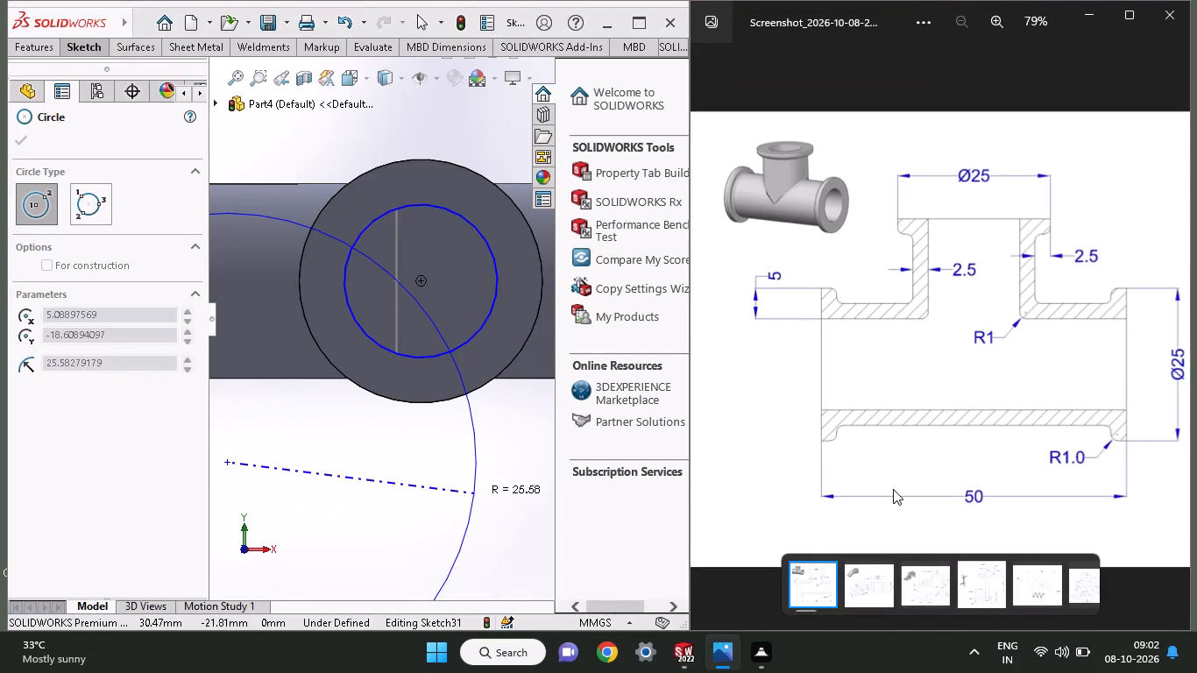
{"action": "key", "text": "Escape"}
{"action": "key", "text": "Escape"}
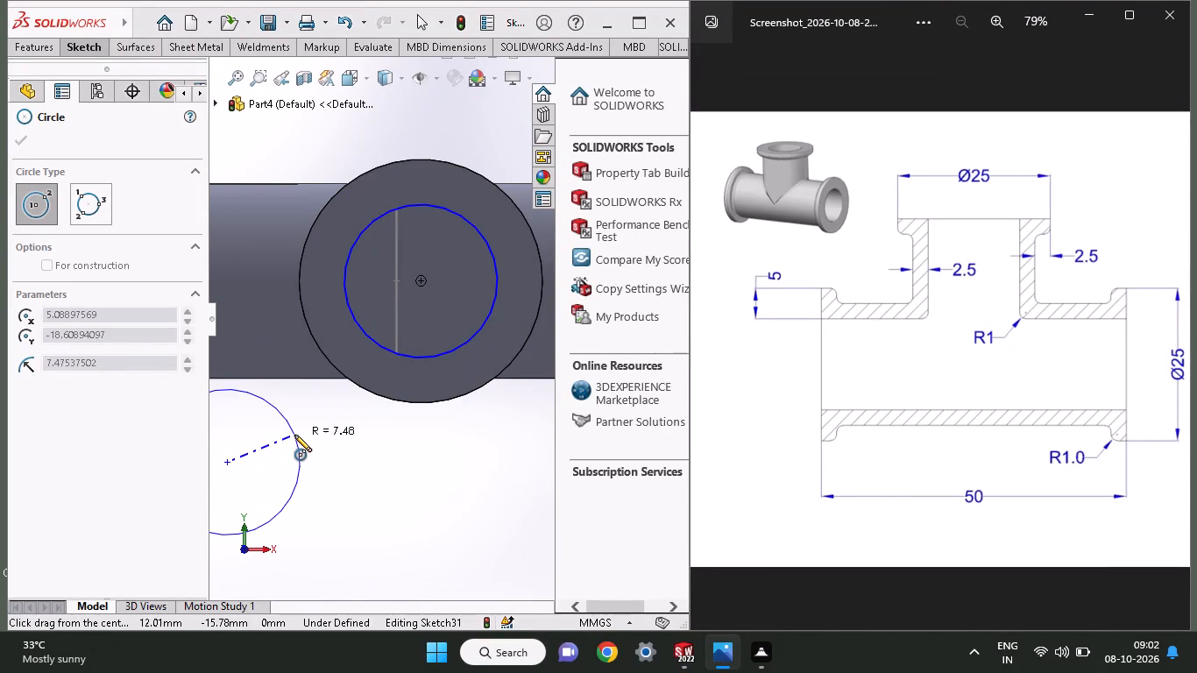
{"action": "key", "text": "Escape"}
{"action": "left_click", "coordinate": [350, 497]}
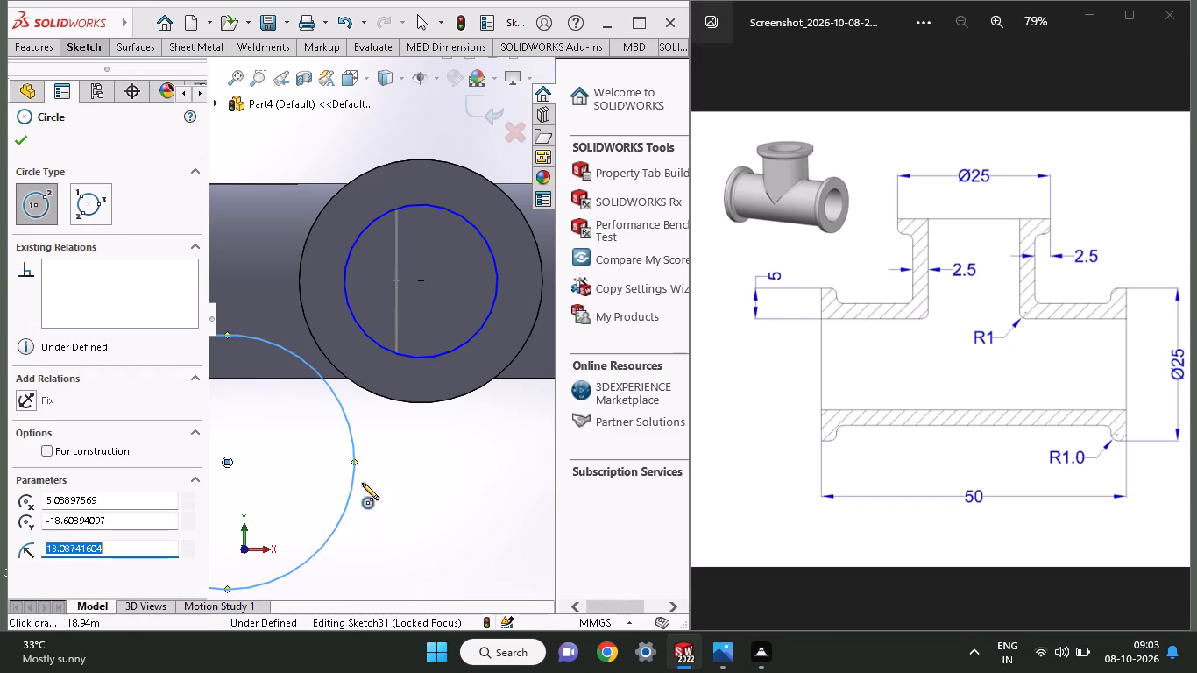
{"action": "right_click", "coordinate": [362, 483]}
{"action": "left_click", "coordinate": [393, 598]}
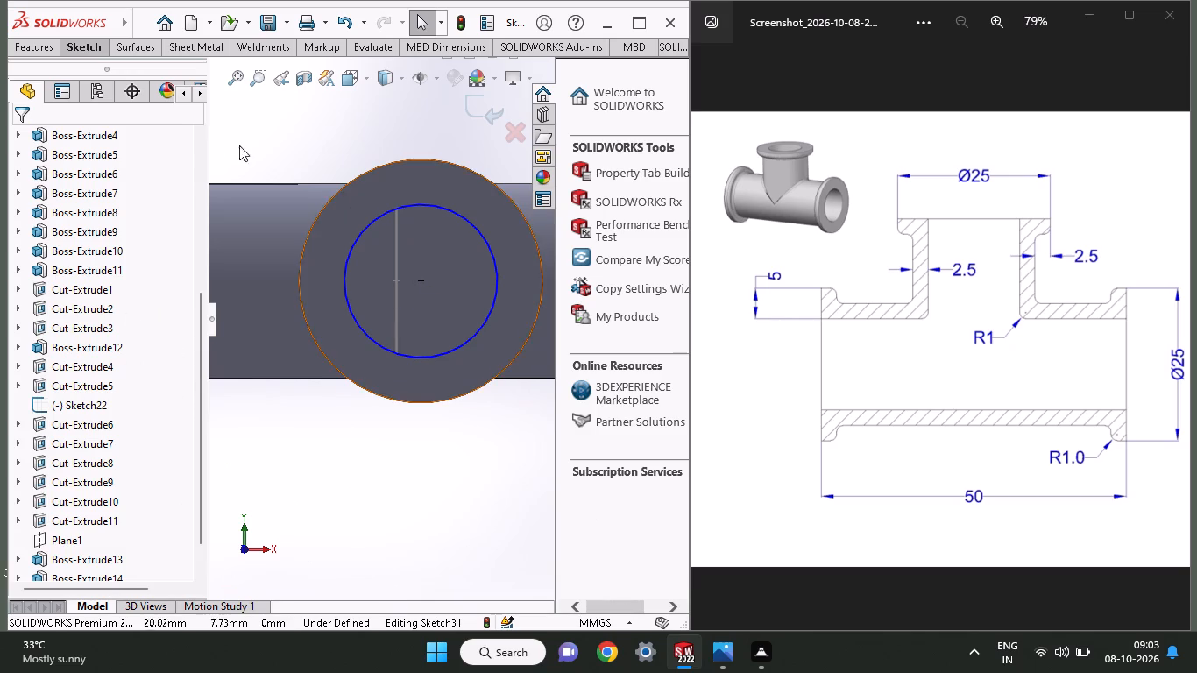
Dimension the concentric circle on the branch flange's end face and set its diameter to 15 mm.
{"action": "left_click", "coordinate": [74, 40]}
{"action": "left_click", "coordinate": [80, 80]}
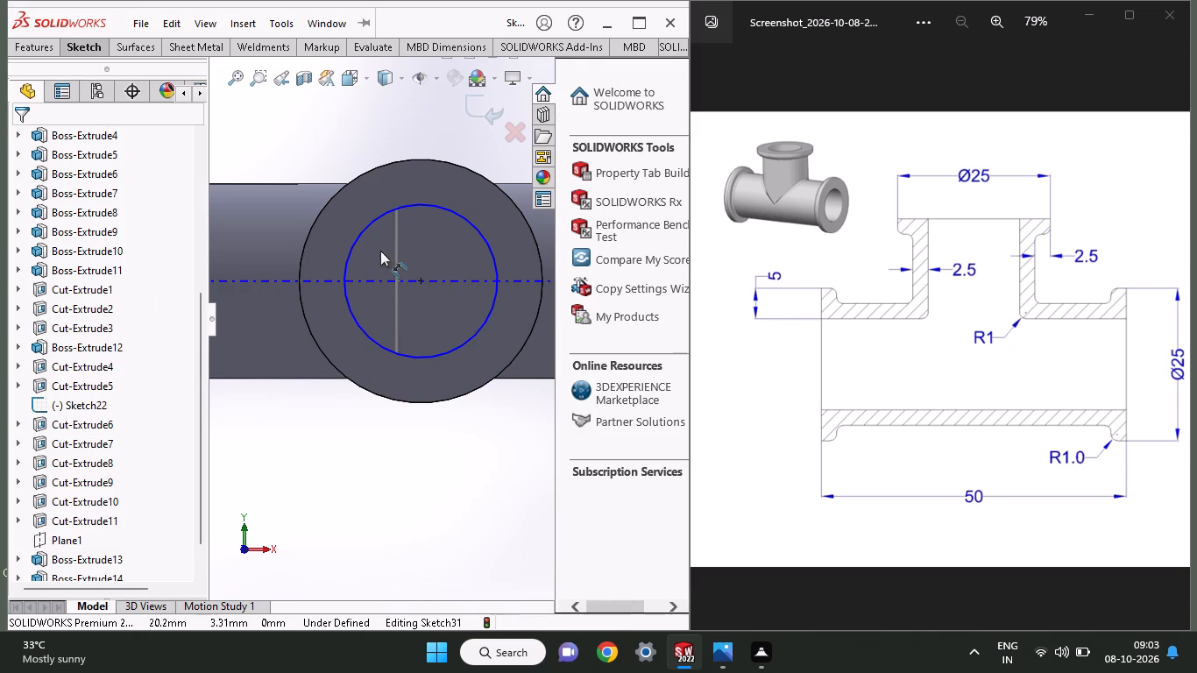
{"action": "left_click", "coordinate": [375, 220]}
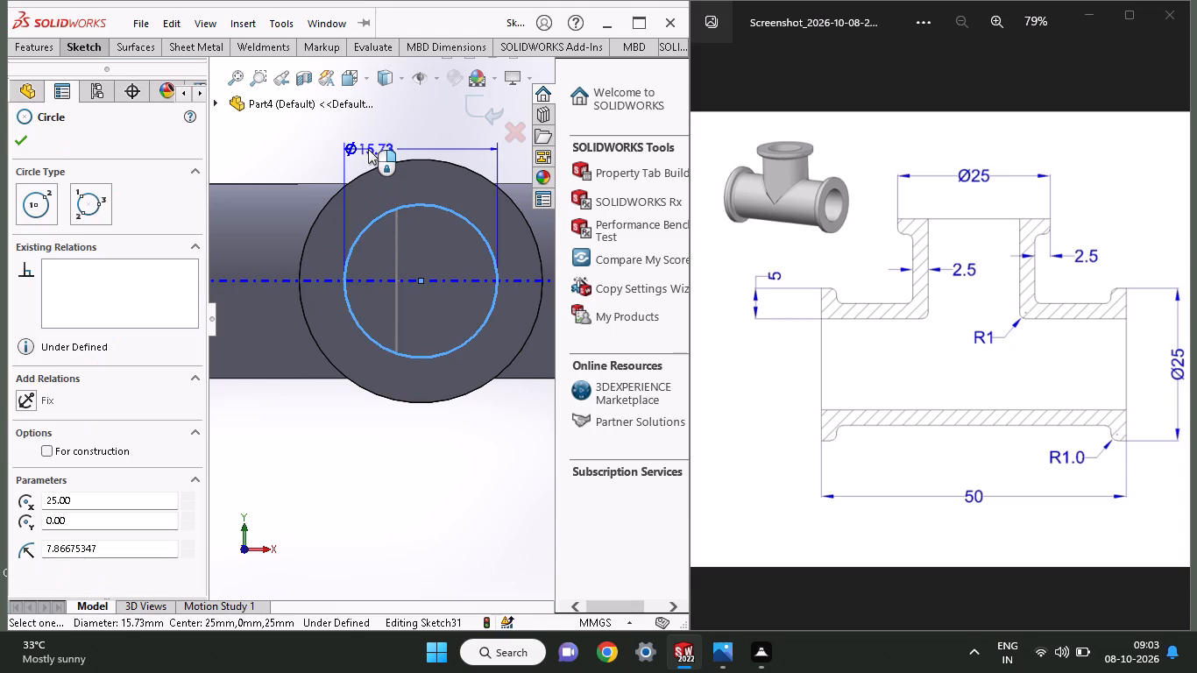
{"action": "left_click", "coordinate": [368, 143]}
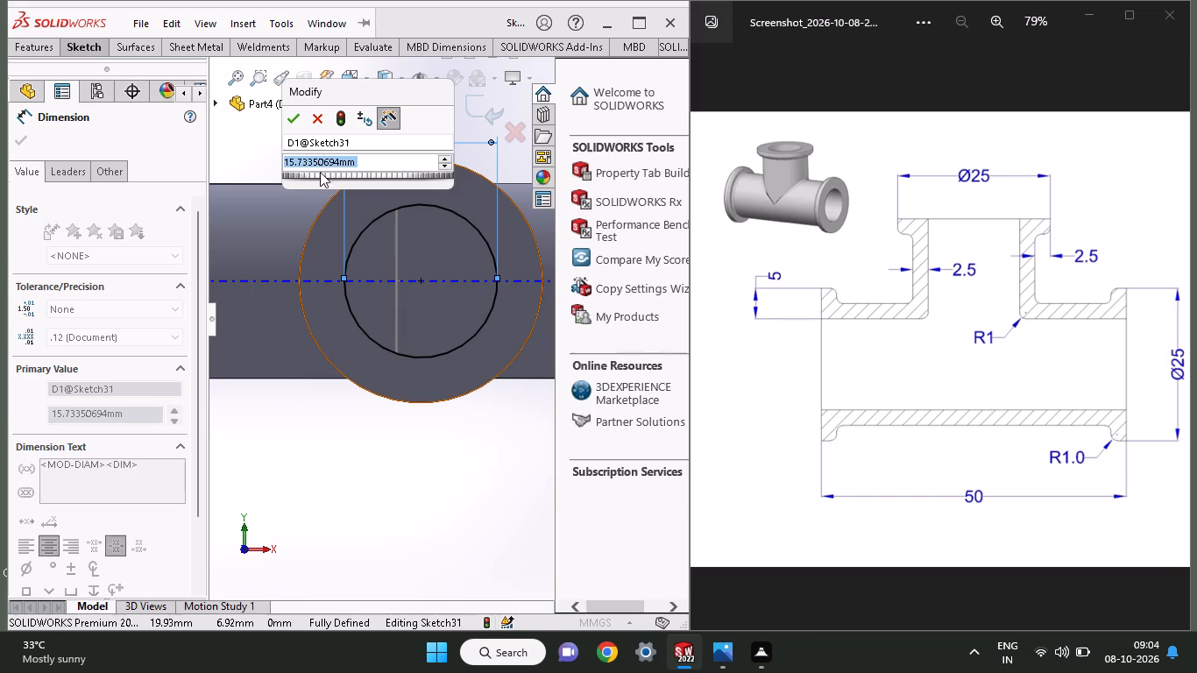
{"action": "key", "text": "1"}
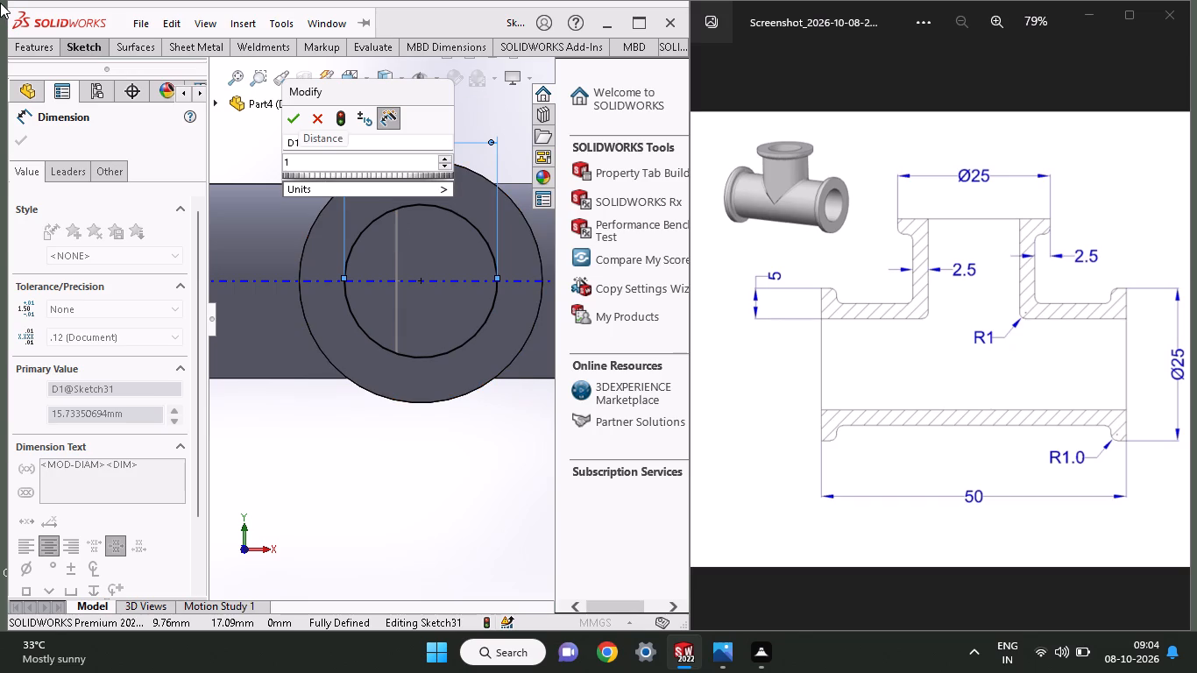
{"action": "key", "text": "5"}
{"action": "key", "text": "Return"}
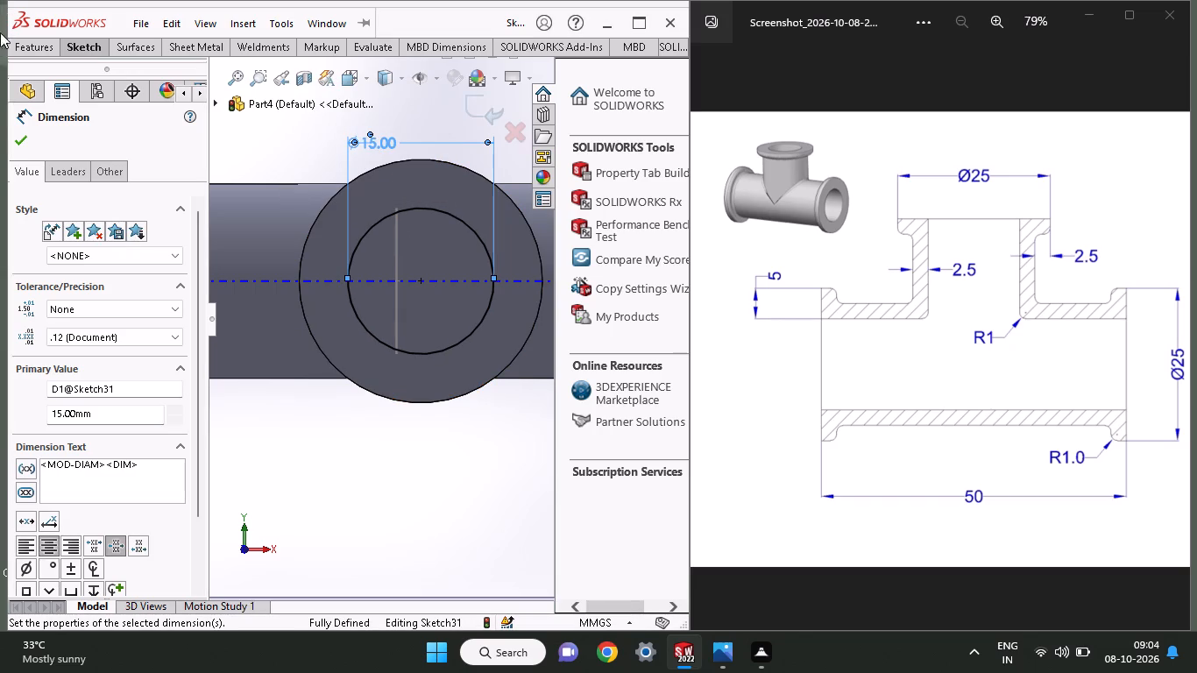
{"action": "left_click", "coordinate": [28, 141]}
Cut-extrude the 15 mm circle with a Blind depth of 27.50 mm through the branch into the main pipe's bore.
{"action": "left_click", "coordinate": [49, 43]}
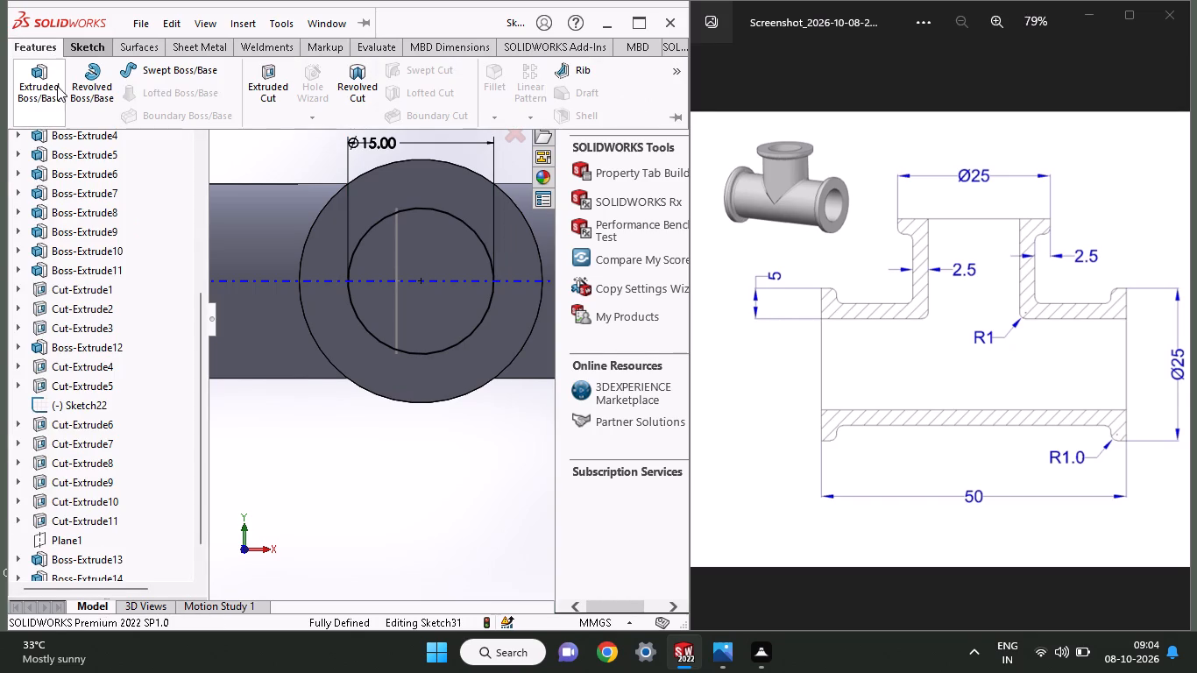
{"action": "left_click", "coordinate": [272, 78]}
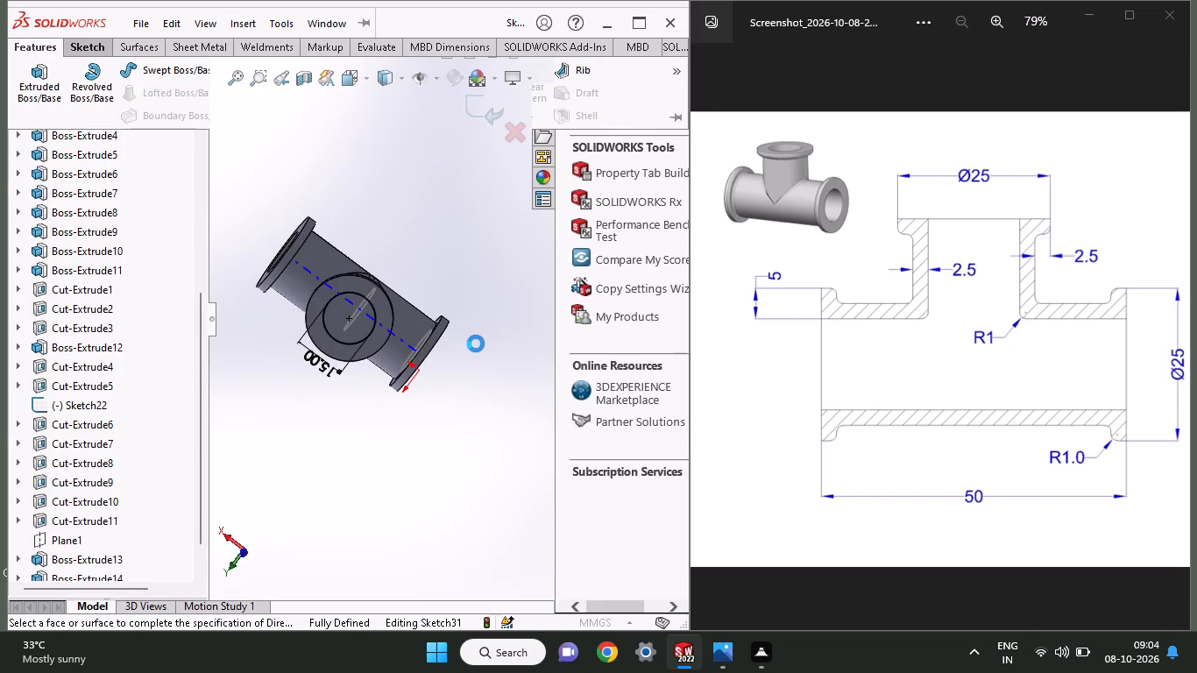
{"action": "middle_click_drag", "start_coordinate": [366, 358], "coordinate": [306, 419]}
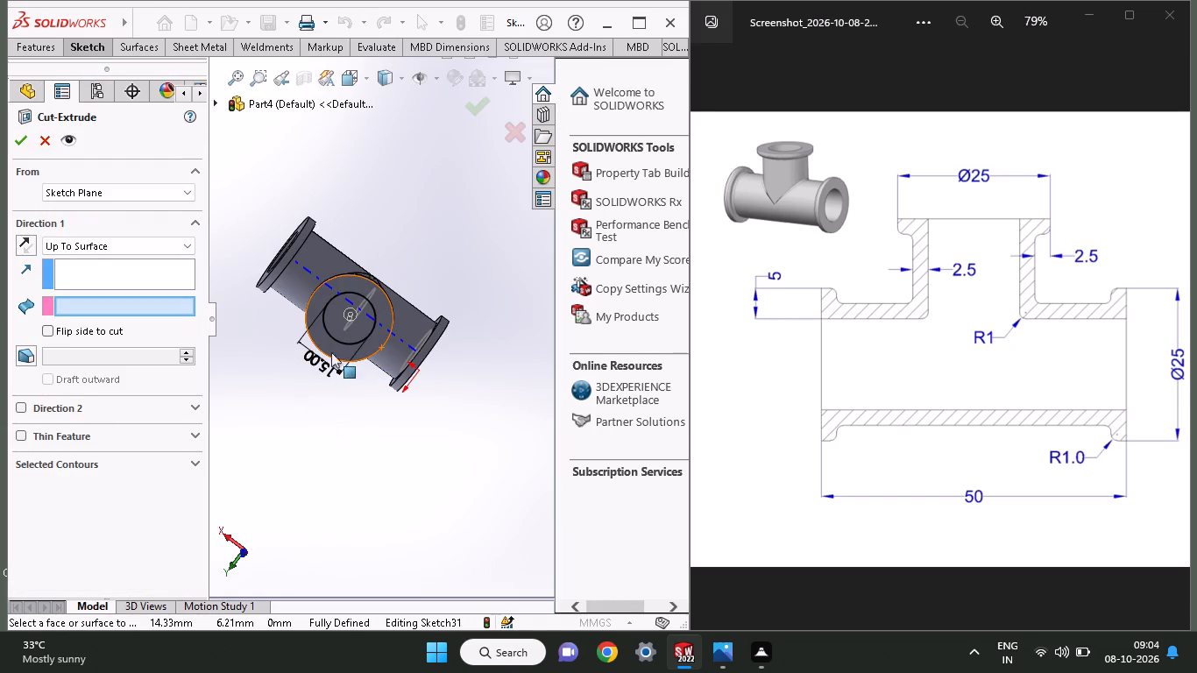
{"action": "middle_click_drag", "start_coordinate": [336, 344], "coordinate": [277, 346]}
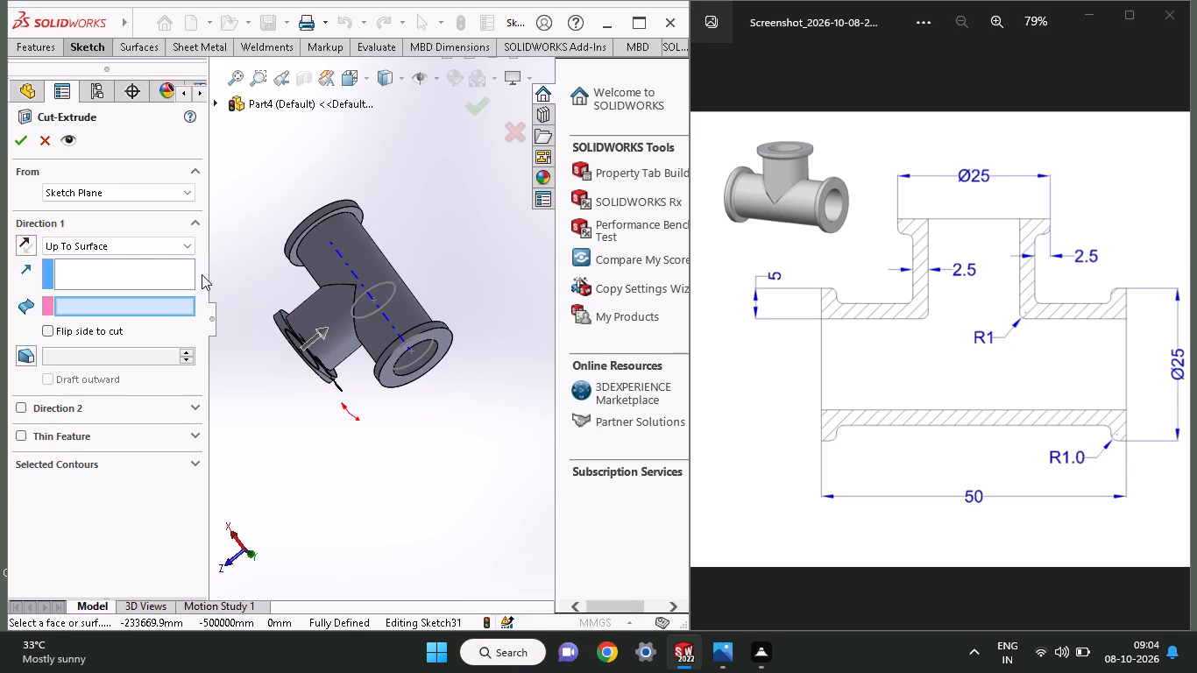
{"action": "left_click", "coordinate": [145, 251]}
{"action": "left_click", "coordinate": [123, 266]}
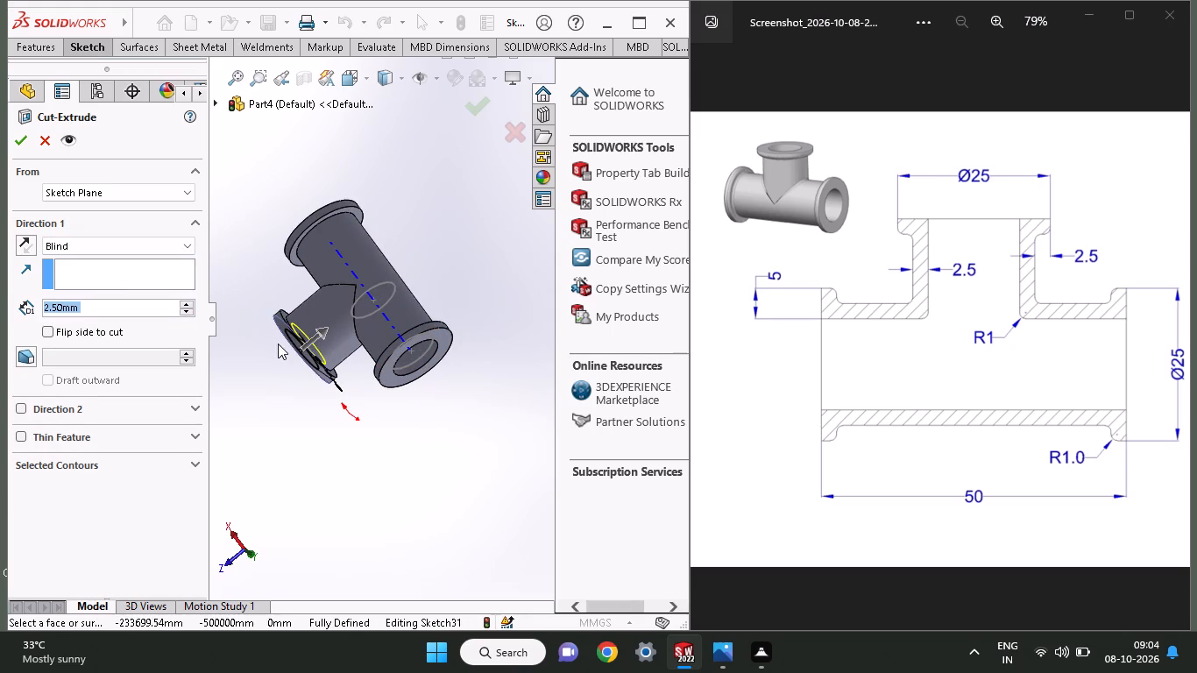
{"action": "left_click_drag", "start_coordinate": [320, 336], "coordinate": [389, 303]}
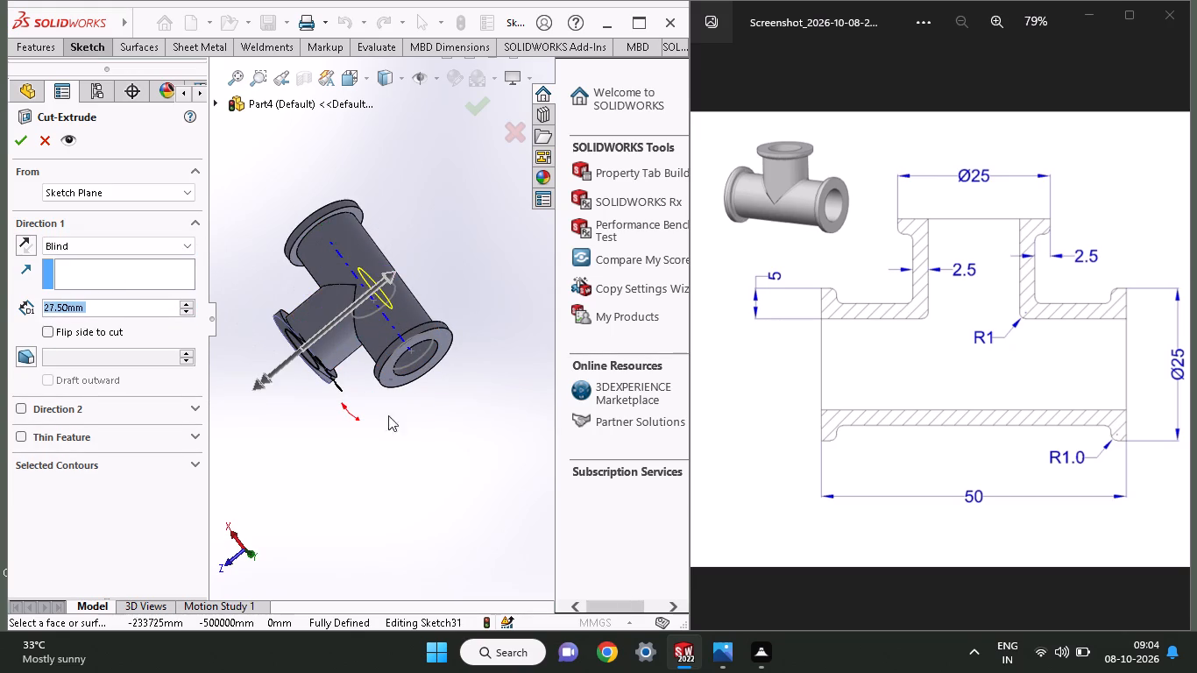
{"action": "middle_click_drag", "start_coordinate": [390, 436], "coordinate": [385, 367]}
{"action": "scroll", "coordinate": [449, 321], "scroll_direction": "up", "scroll_amount": 1}
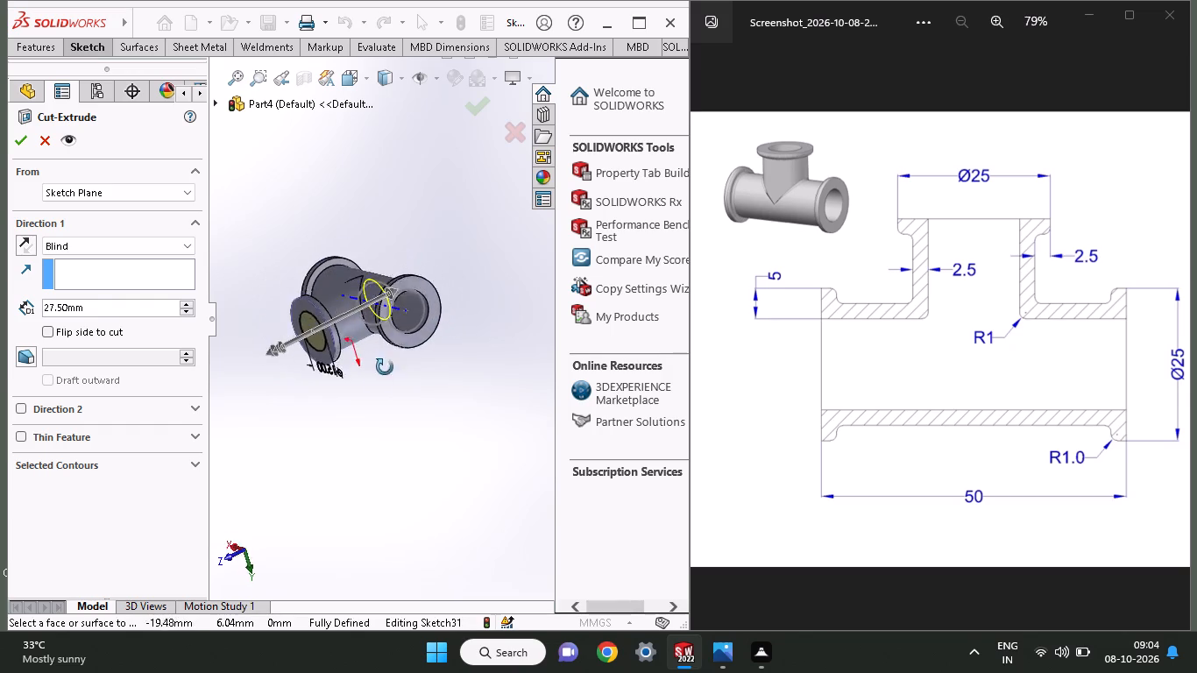
{"action": "middle_click_drag", "start_coordinate": [385, 367], "coordinate": [414, 444]}
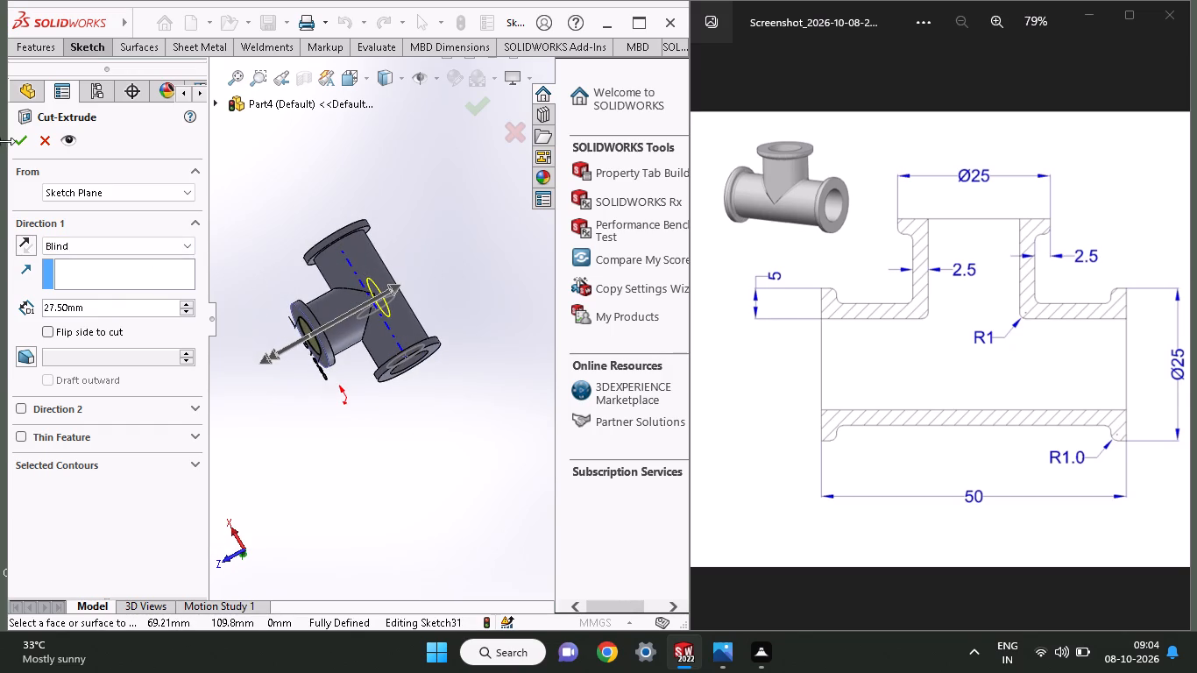
{"action": "left_click", "coordinate": [14, 144]}
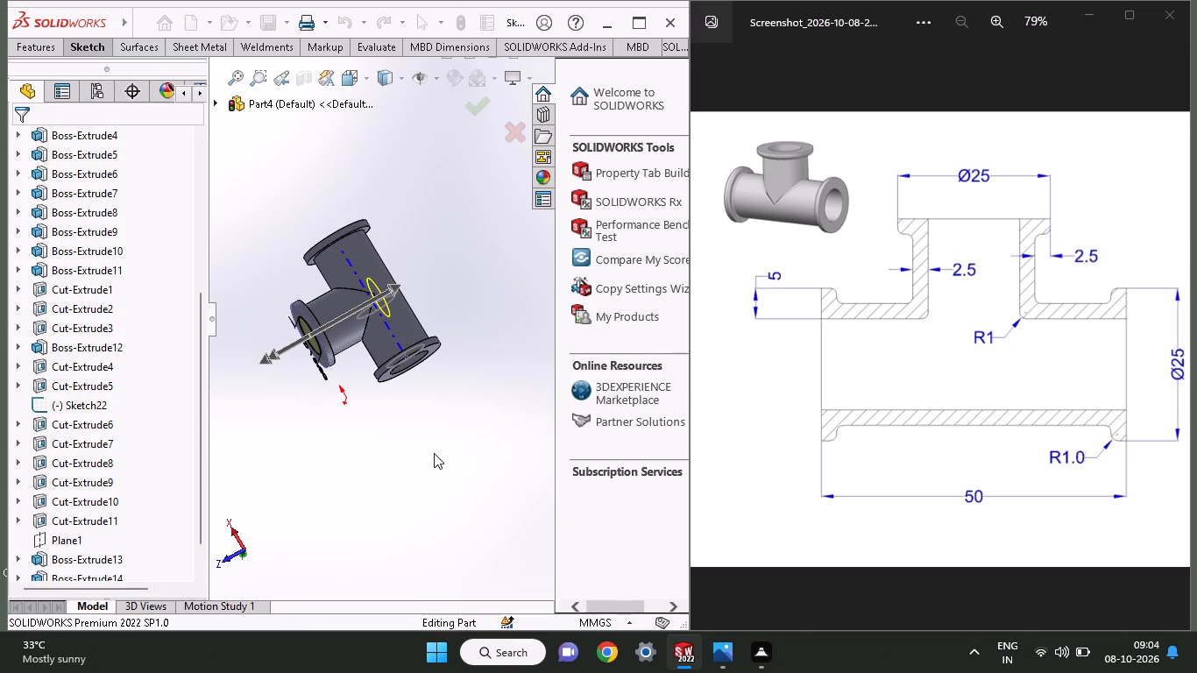
Hide the two leftover 15 mm circle sketches in the main pipe, Sketch22 and Sketch3.
{"action": "middle_click_drag", "start_coordinate": [434, 453], "coordinate": [538, 396]}
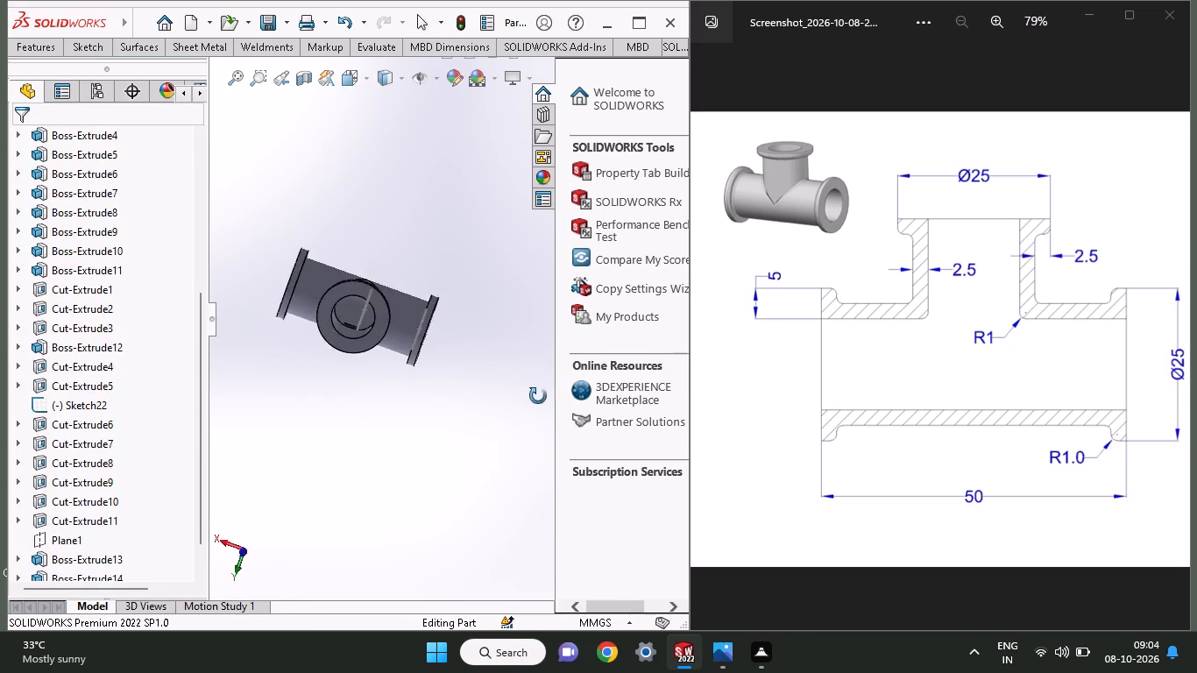
{"action": "middle_click_drag", "start_coordinate": [538, 396], "coordinate": [499, 327]}
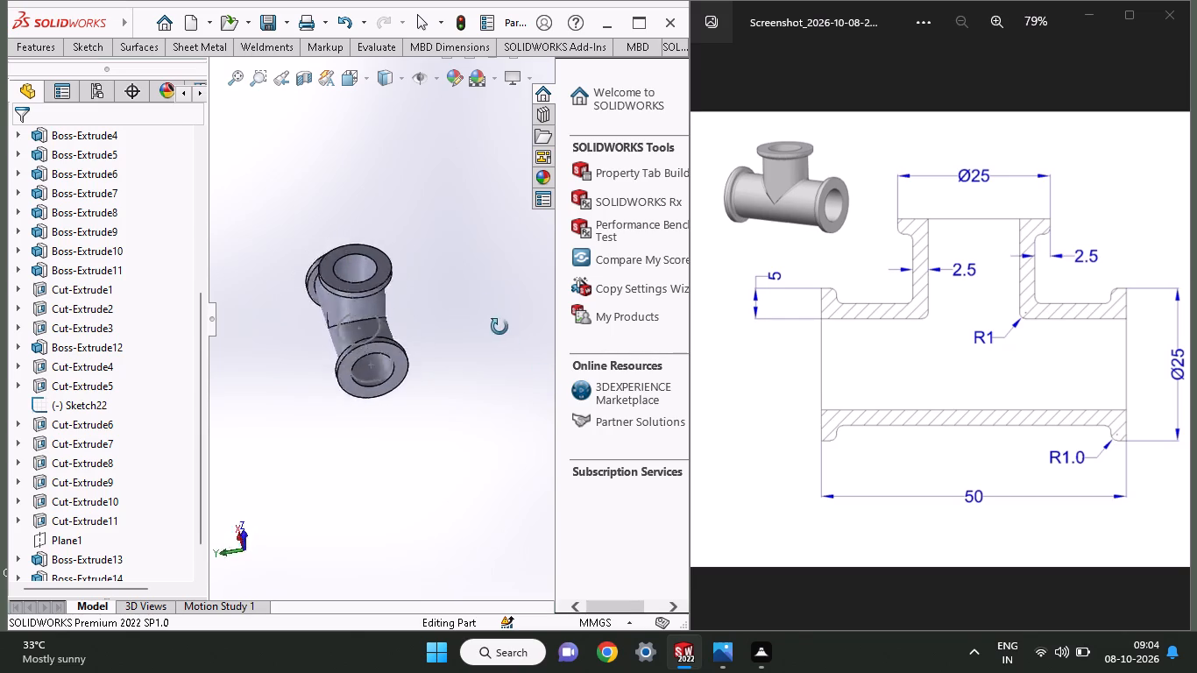
{"action": "middle_click_drag", "start_coordinate": [499, 327], "coordinate": [577, 341]}
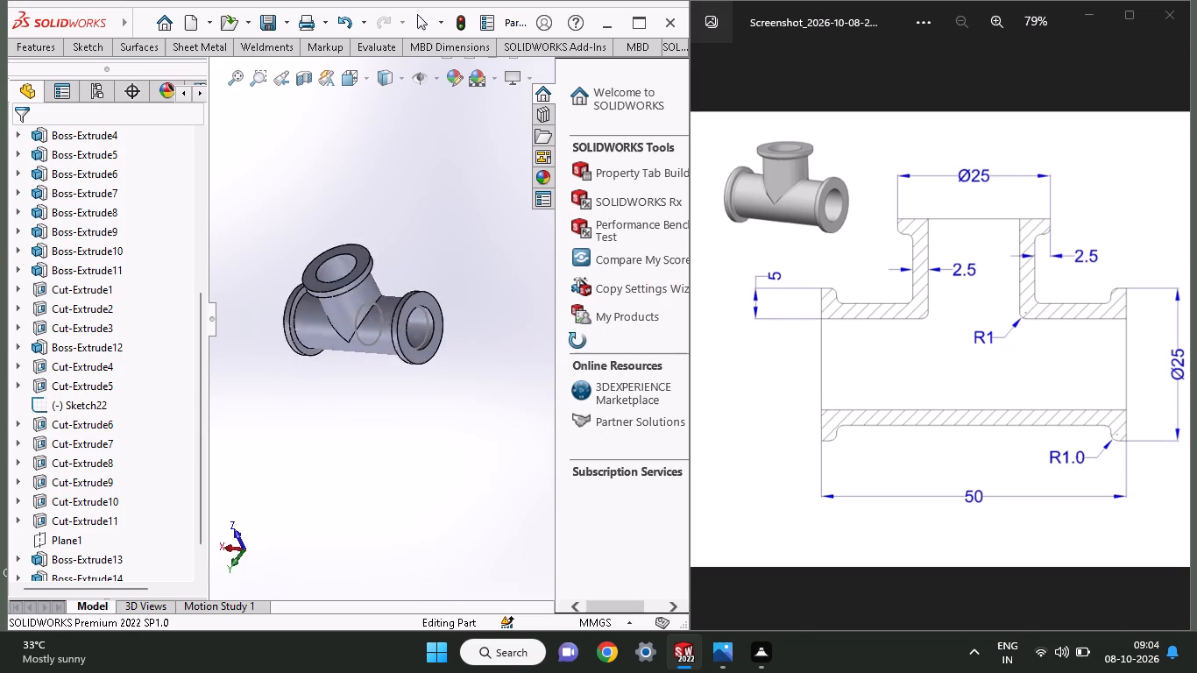
{"action": "middle_click_drag", "start_coordinate": [577, 341], "coordinate": [563, 340]}
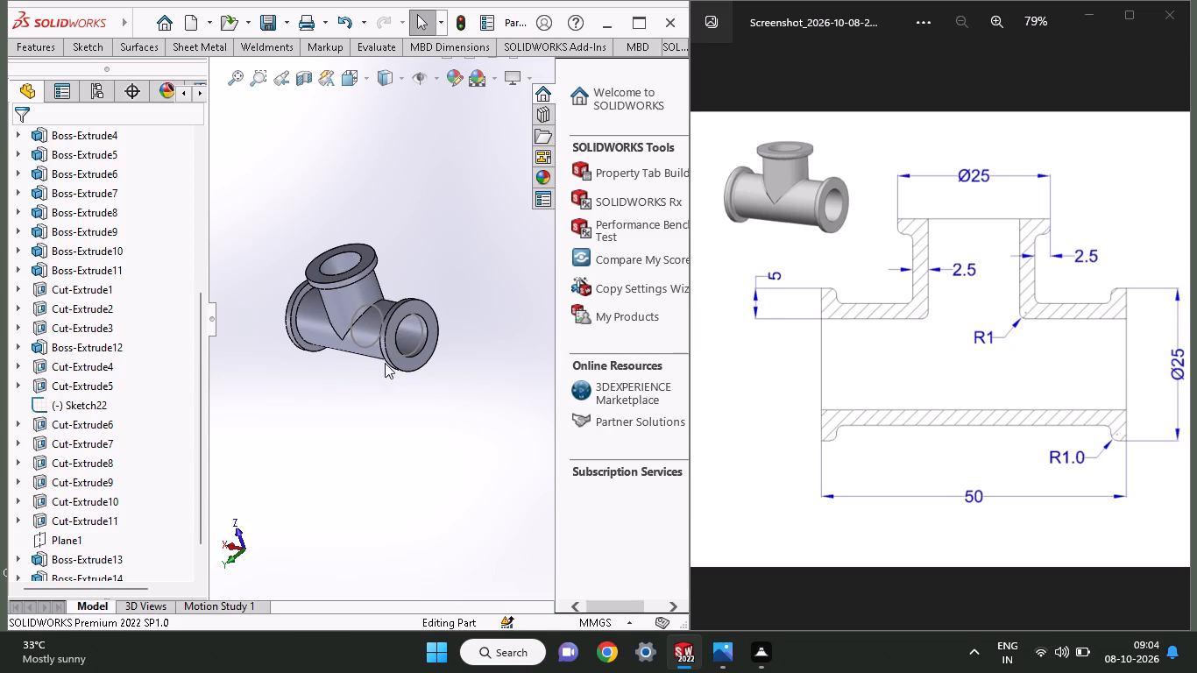
{"action": "left_click", "coordinate": [356, 317]}
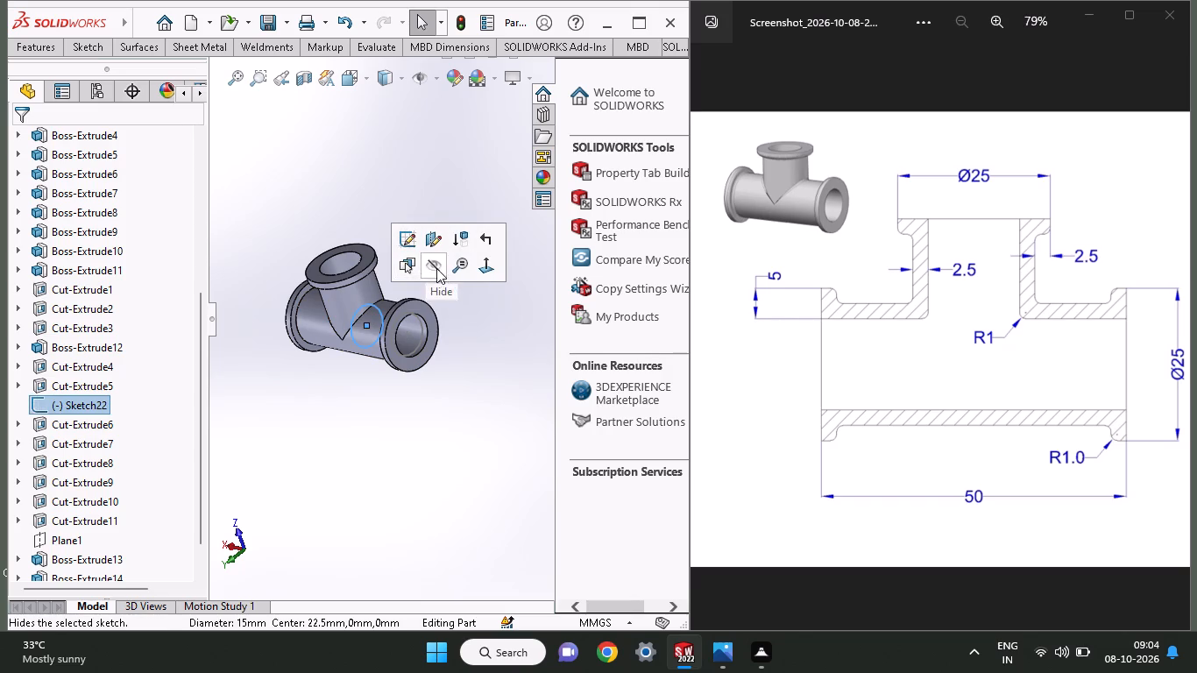
{"action": "left_click", "coordinate": [436, 268]}
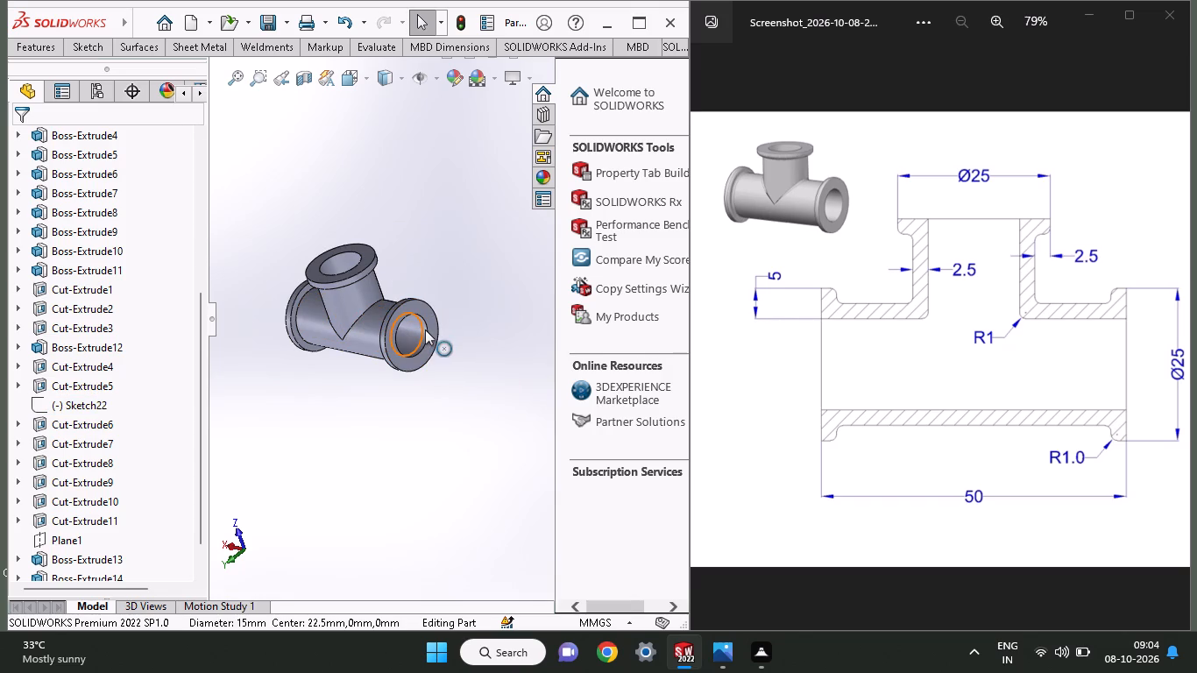
{"action": "left_click", "coordinate": [424, 329]}
{"action": "left_click", "coordinate": [509, 281]}
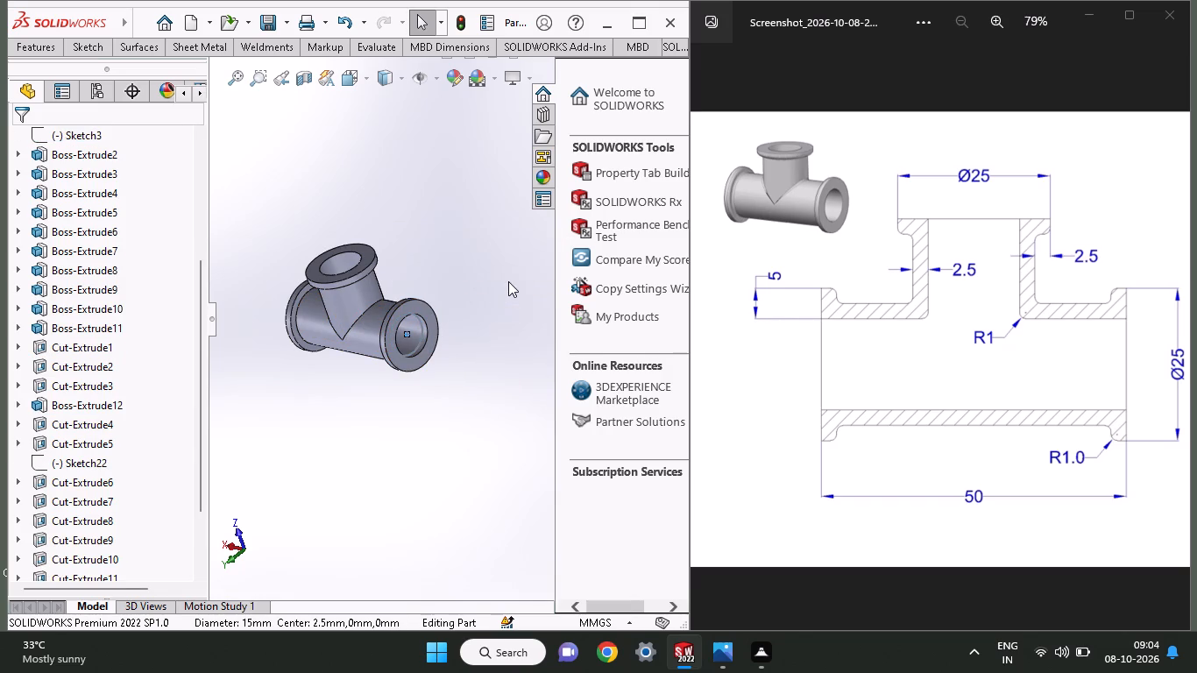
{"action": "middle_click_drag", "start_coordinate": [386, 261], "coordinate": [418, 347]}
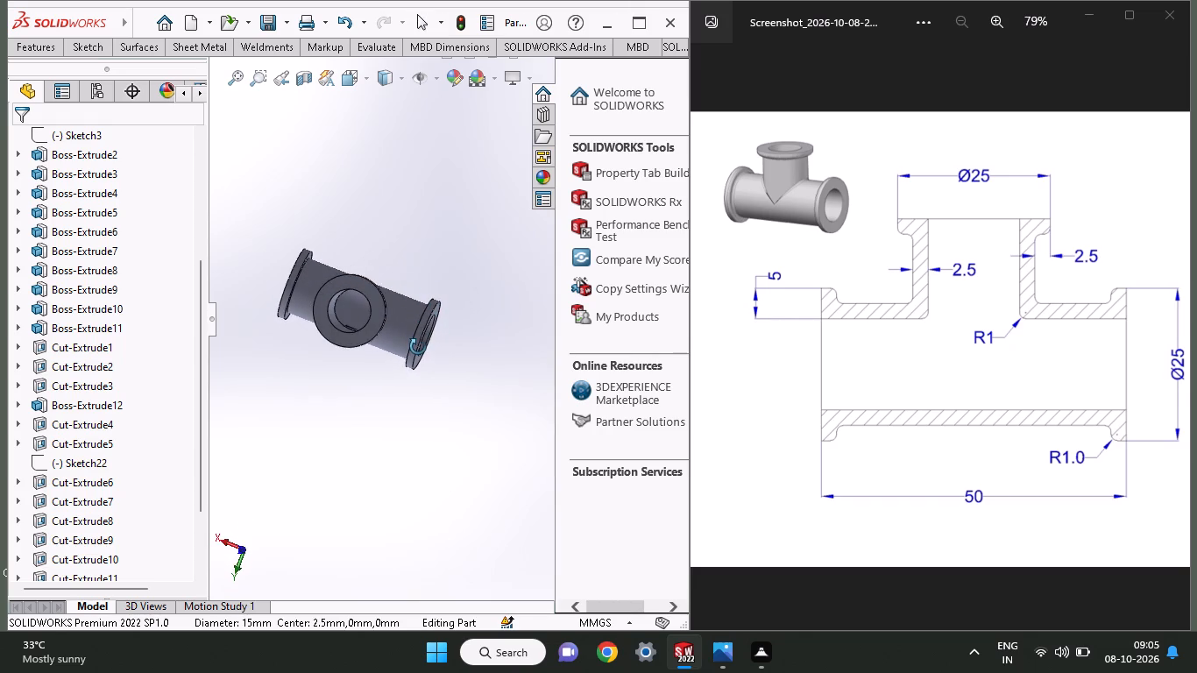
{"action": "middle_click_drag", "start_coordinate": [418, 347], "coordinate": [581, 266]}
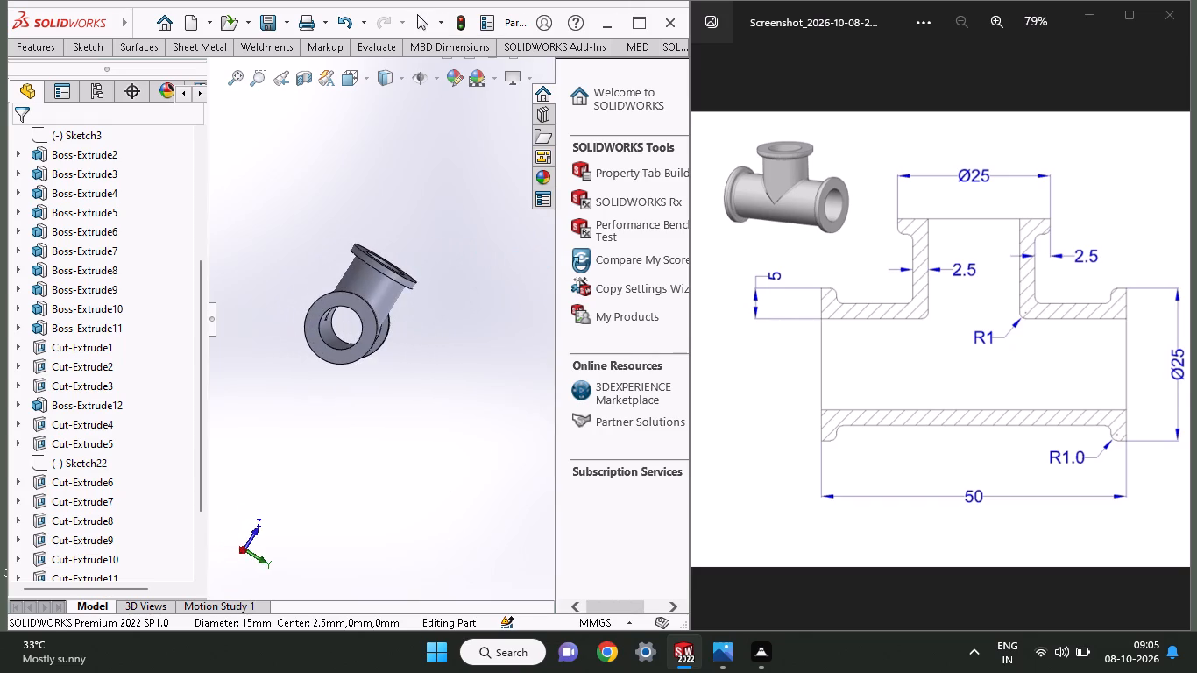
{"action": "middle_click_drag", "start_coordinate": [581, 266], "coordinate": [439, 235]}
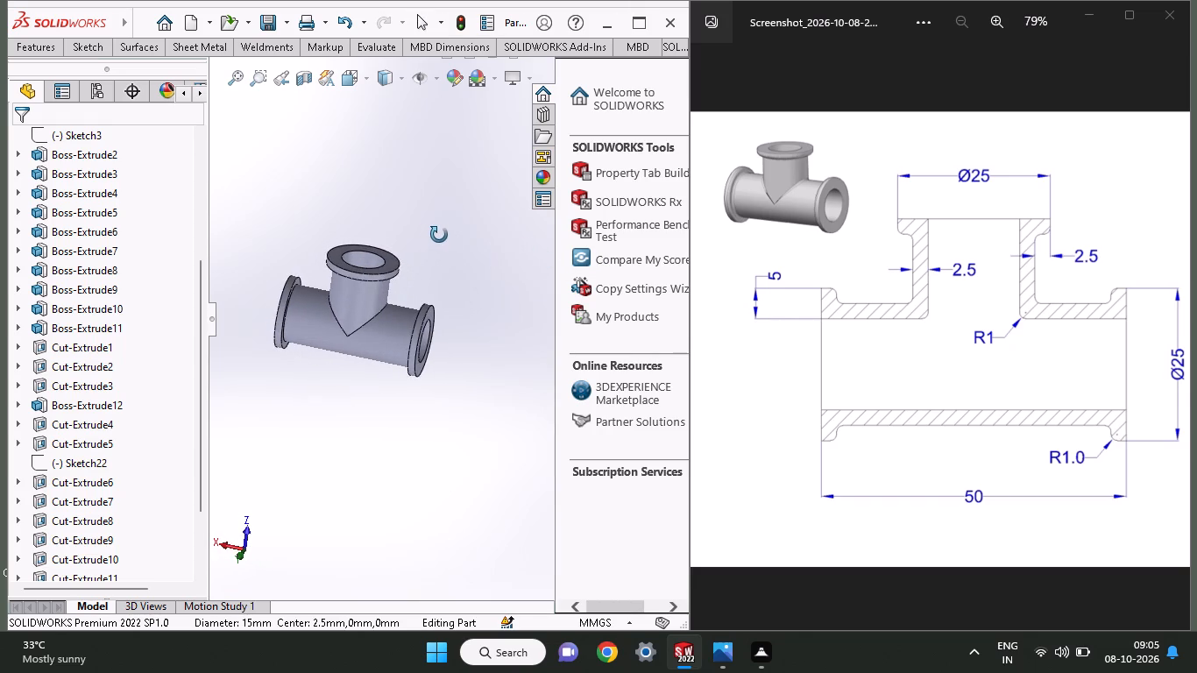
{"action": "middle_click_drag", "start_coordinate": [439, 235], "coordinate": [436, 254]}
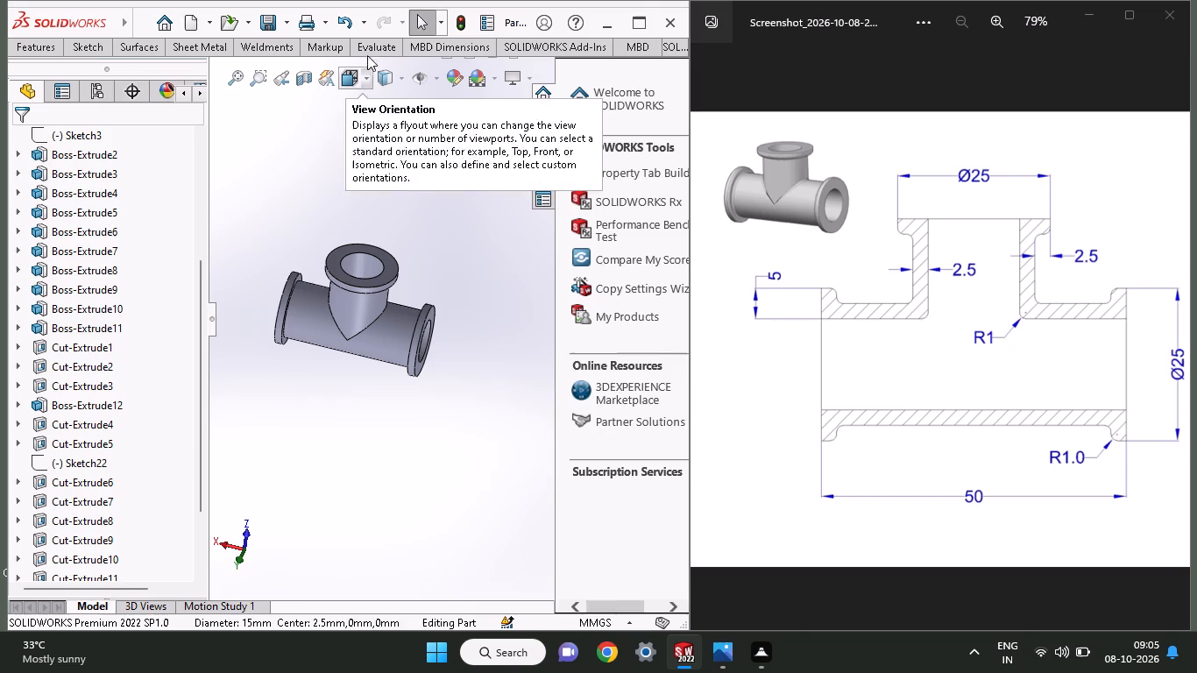
Save the part in Documents as a SOLIDWORKS Part named 100 ex- 87.
{"action": "left_click", "coordinate": [289, 19]}
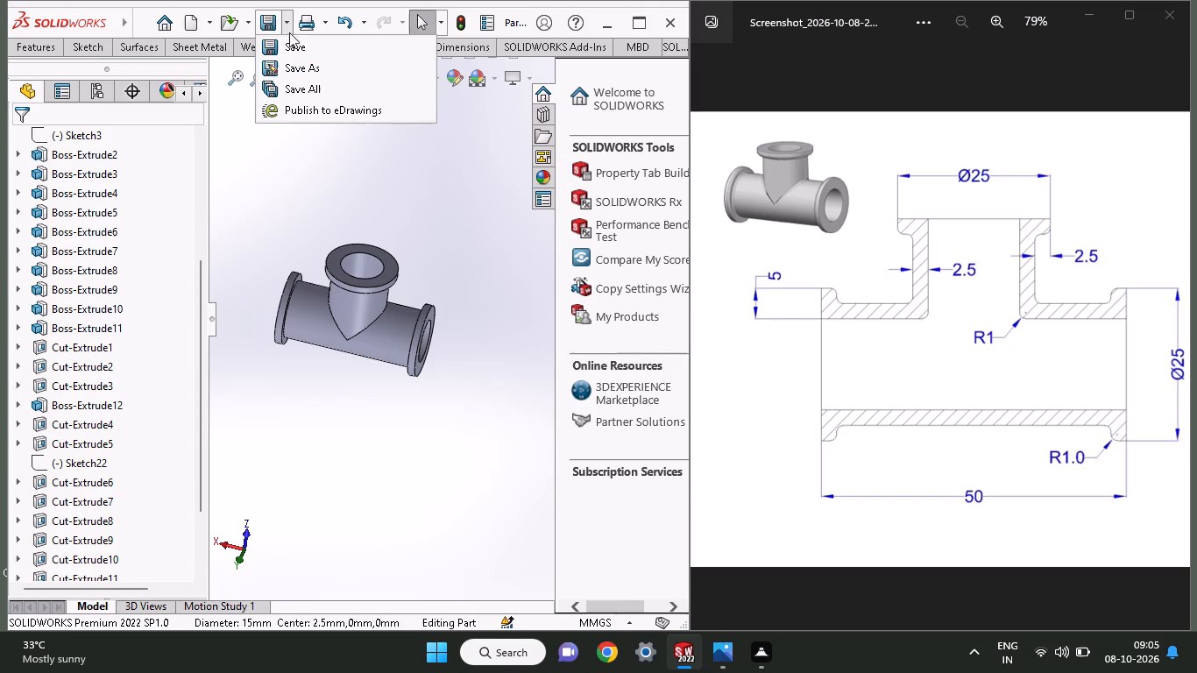
{"action": "left_click", "coordinate": [292, 78]}
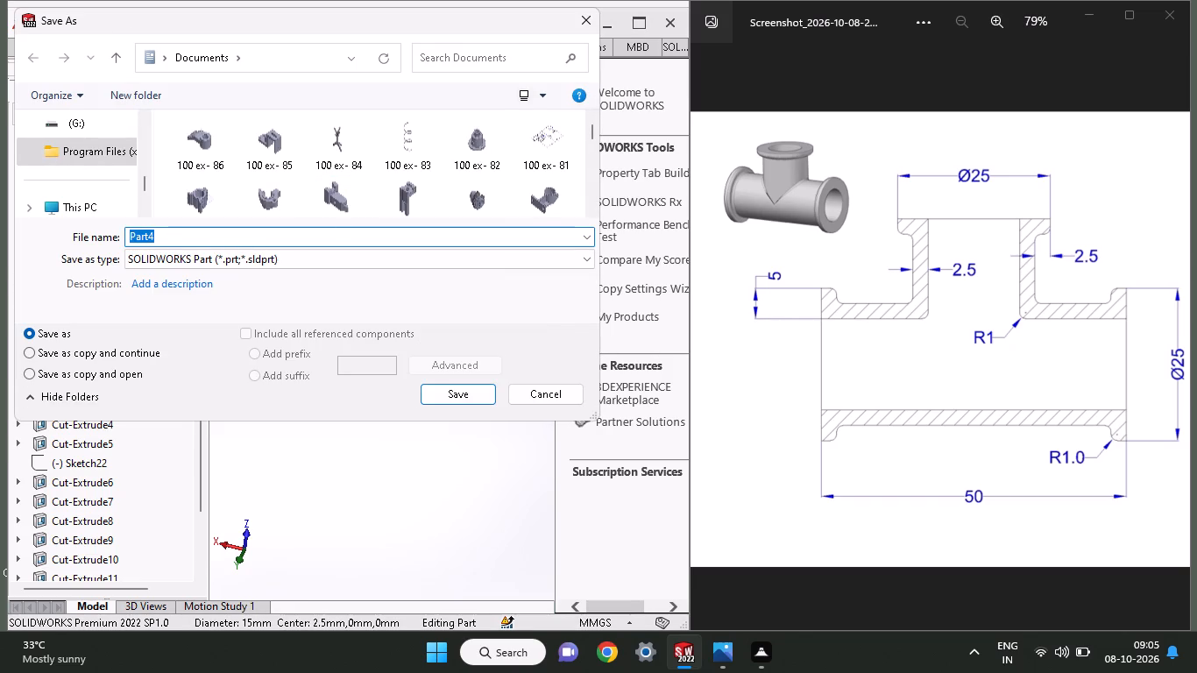
{"action": "key", "text": "BackSpace"}
{"action": "type", "text": "100"}
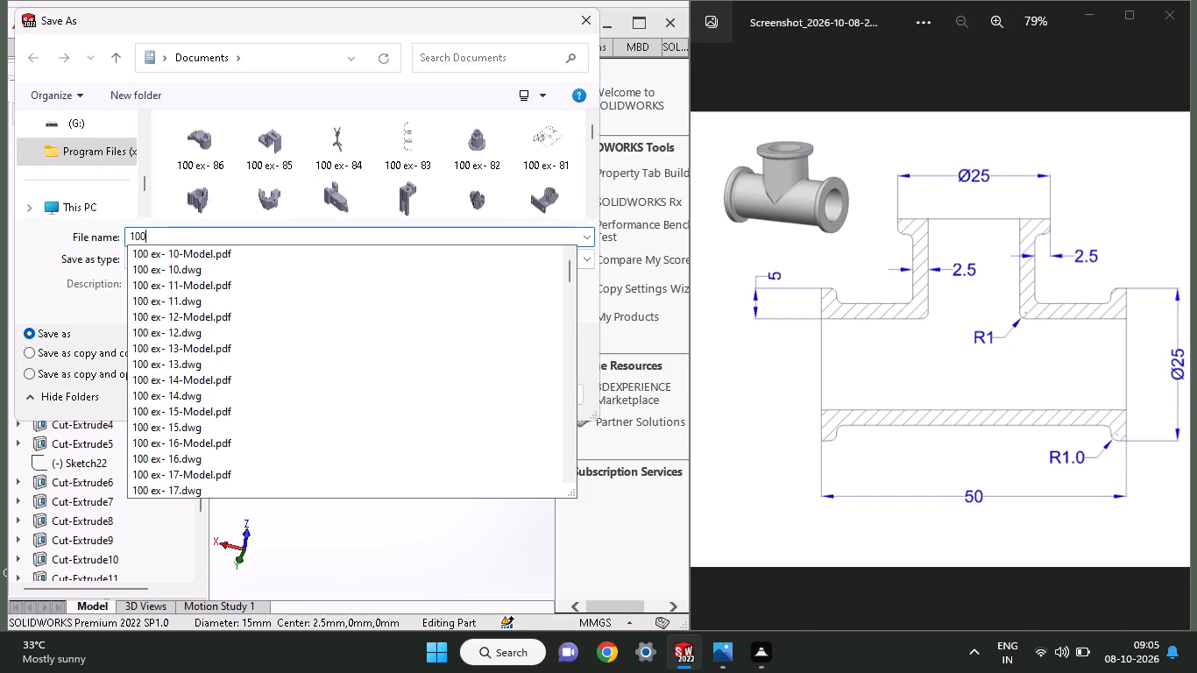
{"action": "left_click_drag", "start_coordinate": [574, 278], "coordinate": [582, 393]}
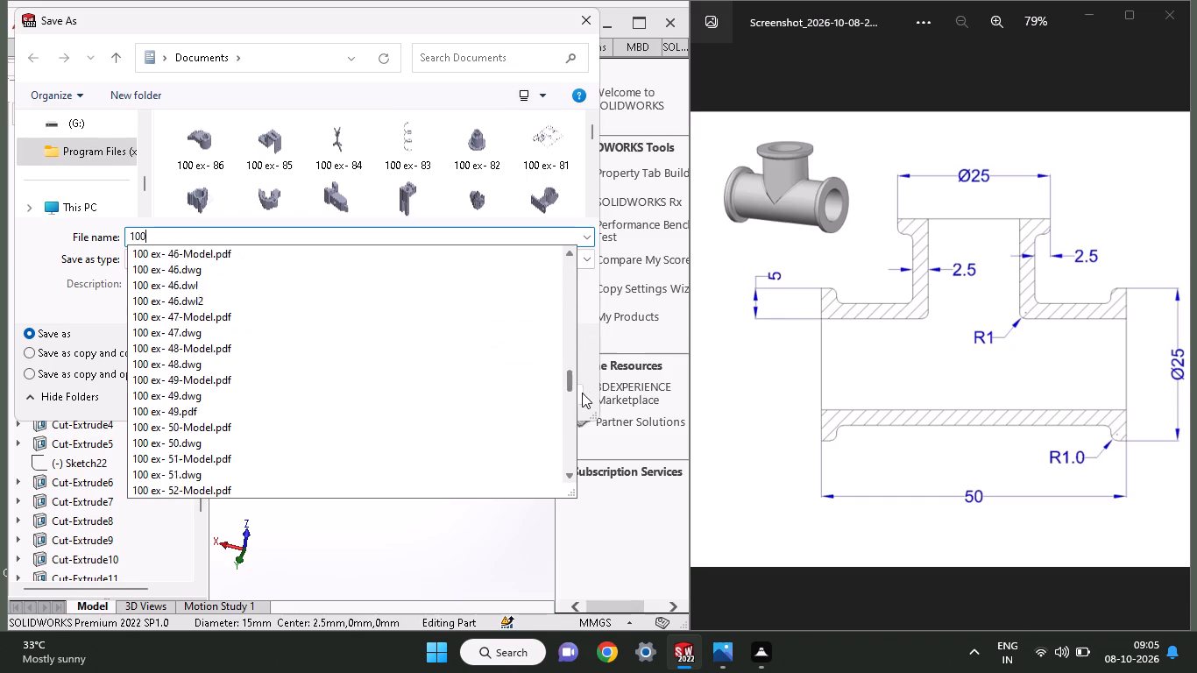
{"action": "left_click_drag", "start_coordinate": [582, 393], "coordinate": [575, 488]}
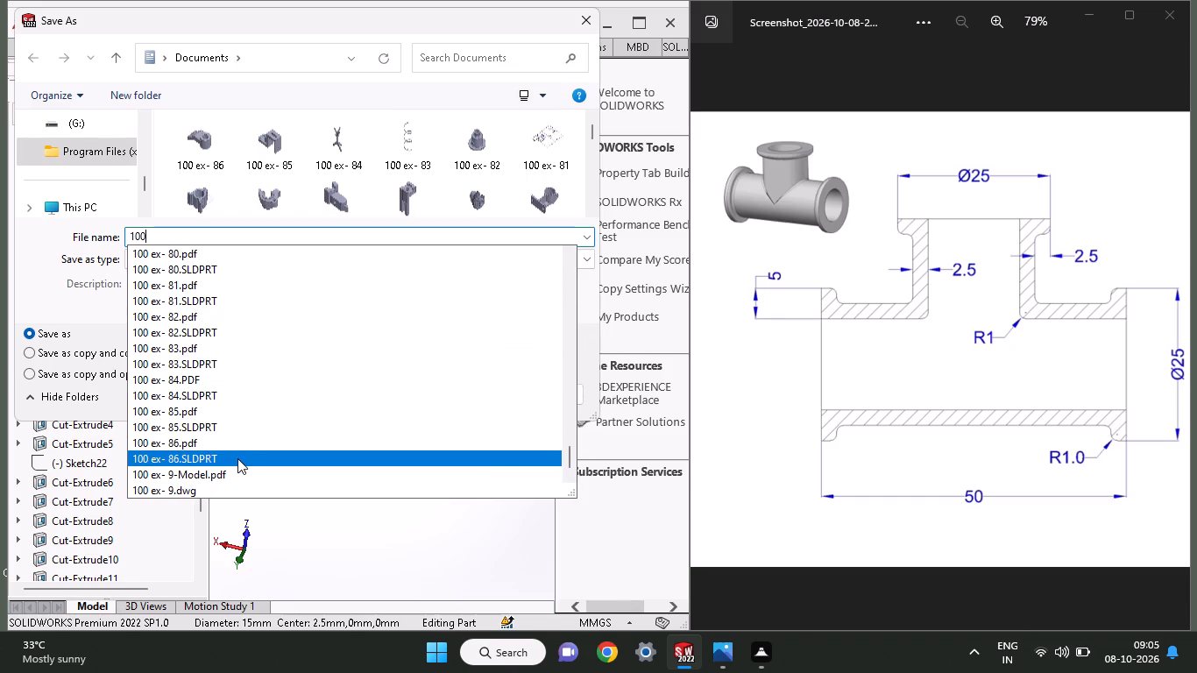
{"action": "left_click", "coordinate": [237, 458]}
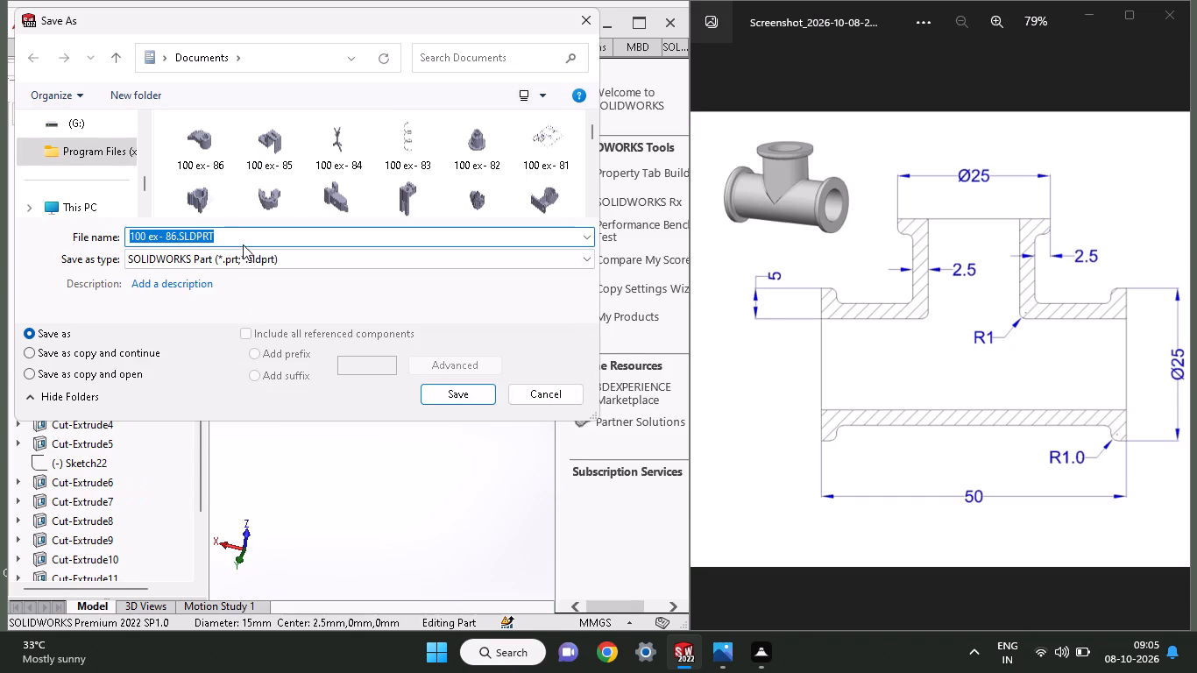
{"action": "left_click", "coordinate": [244, 236]}
{"action": "key", "text": "BackSpace"}
{"action": "key", "text": "BackSpace"}
{"action": "key", "text": "BackSpace"}
{"action": "key", "text": "BackSpace"}
{"action": "key", "text": "BackSpace"}
{"action": "key", "text": "BackSpace"}
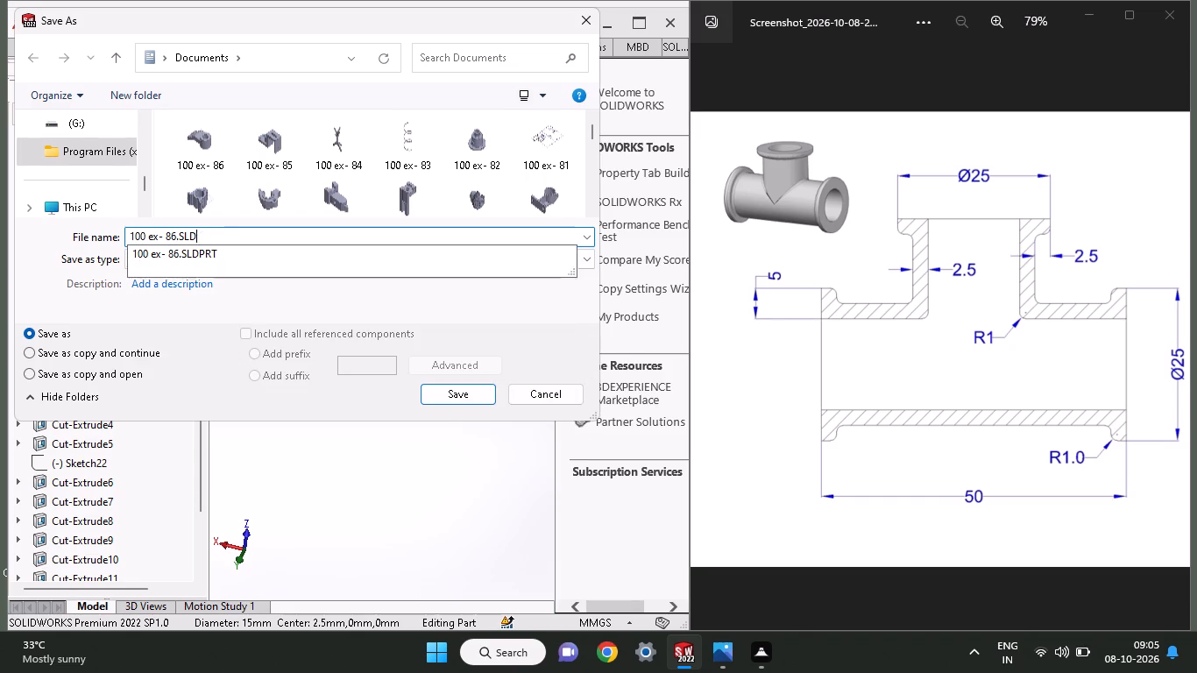
{"action": "key", "text": "BackSpace"}
{"action": "key", "text": "BackSpace"}
{"action": "key", "text": "7"}
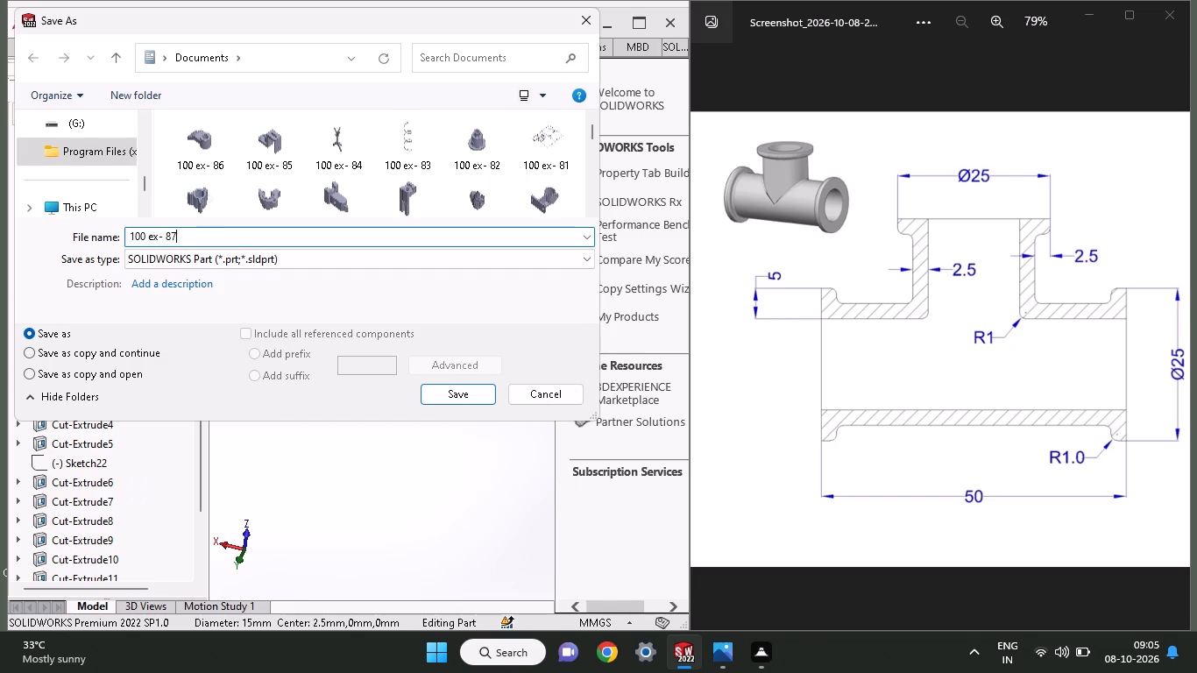
{"action": "left_click", "coordinate": [461, 395]}
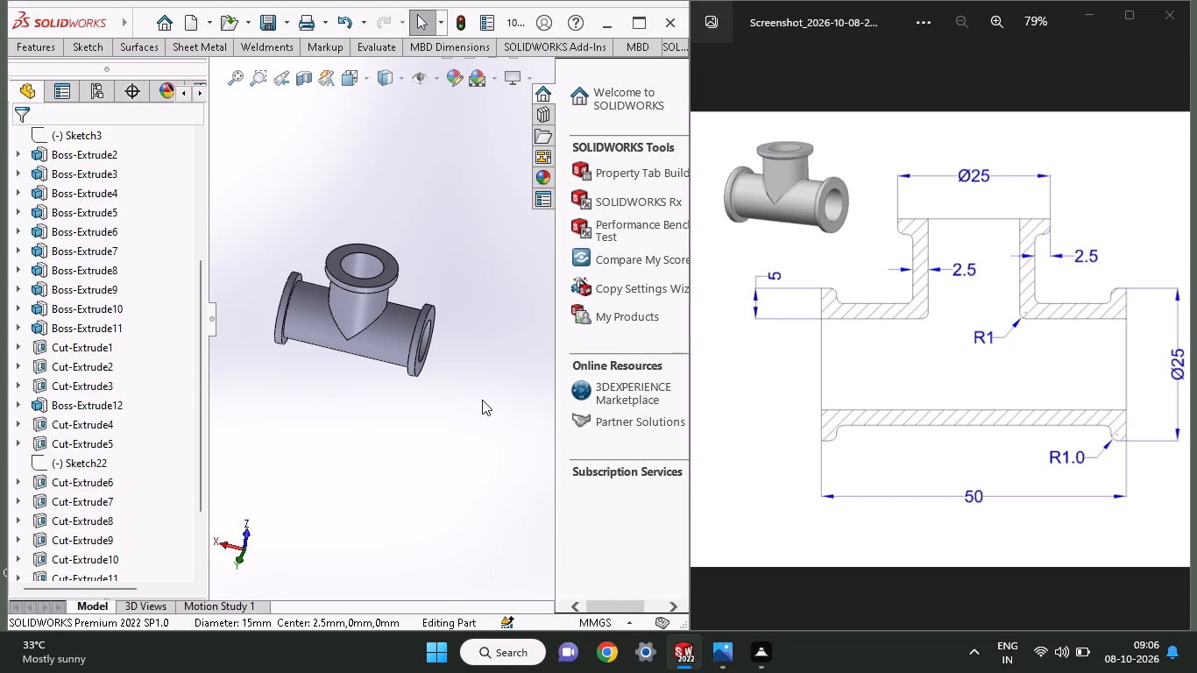
Examine the tee from several angles, checking its flanges, bores and branch junction against the reference drawing.
{"action": "middle_click_drag", "start_coordinate": [482, 400], "coordinate": [461, 443]}
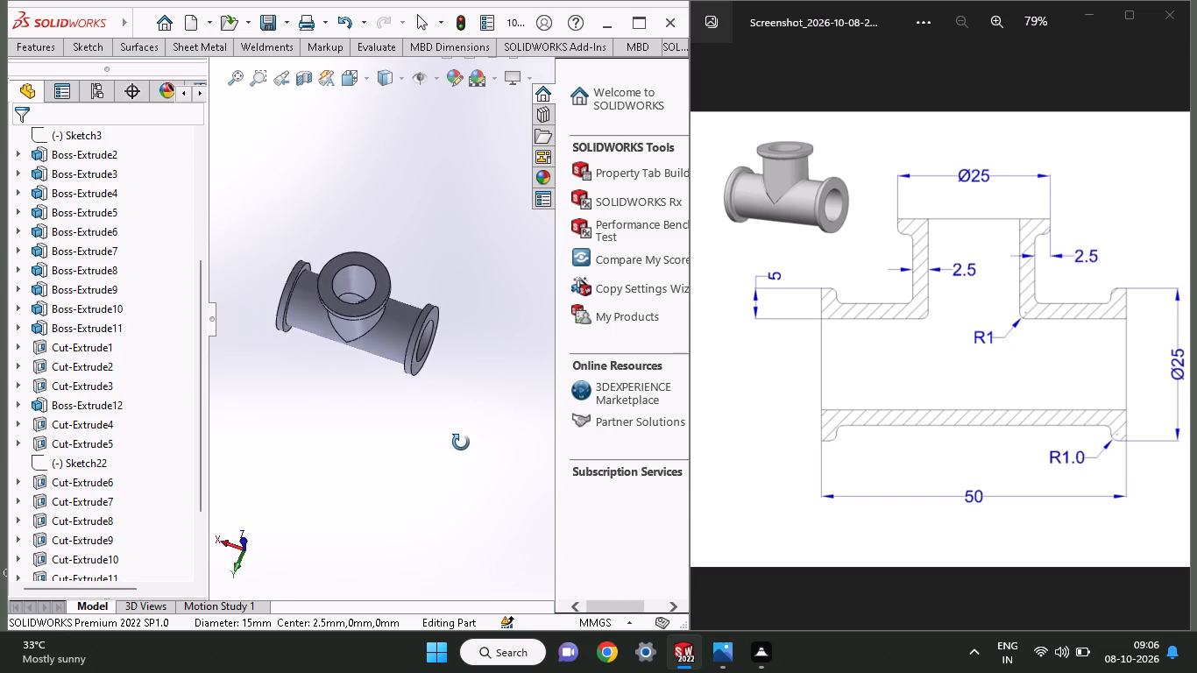
{"action": "middle_click_drag", "start_coordinate": [461, 443], "coordinate": [449, 476]}
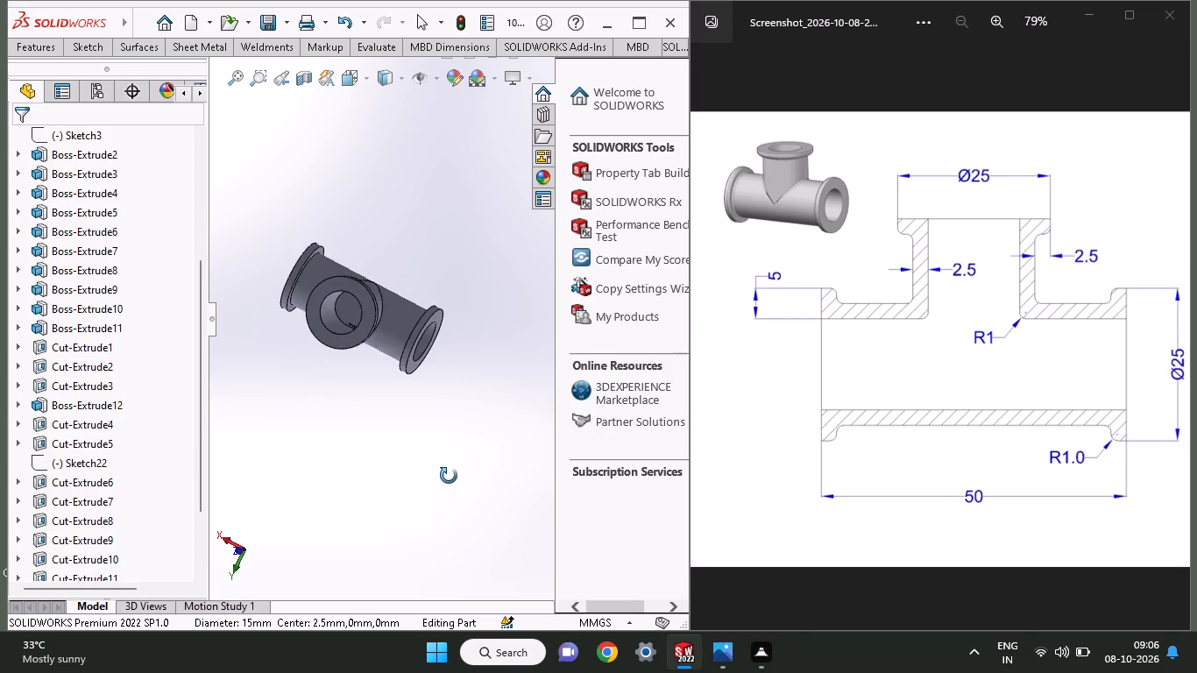
{"action": "middle_click_drag", "start_coordinate": [449, 476], "coordinate": [527, 364]}
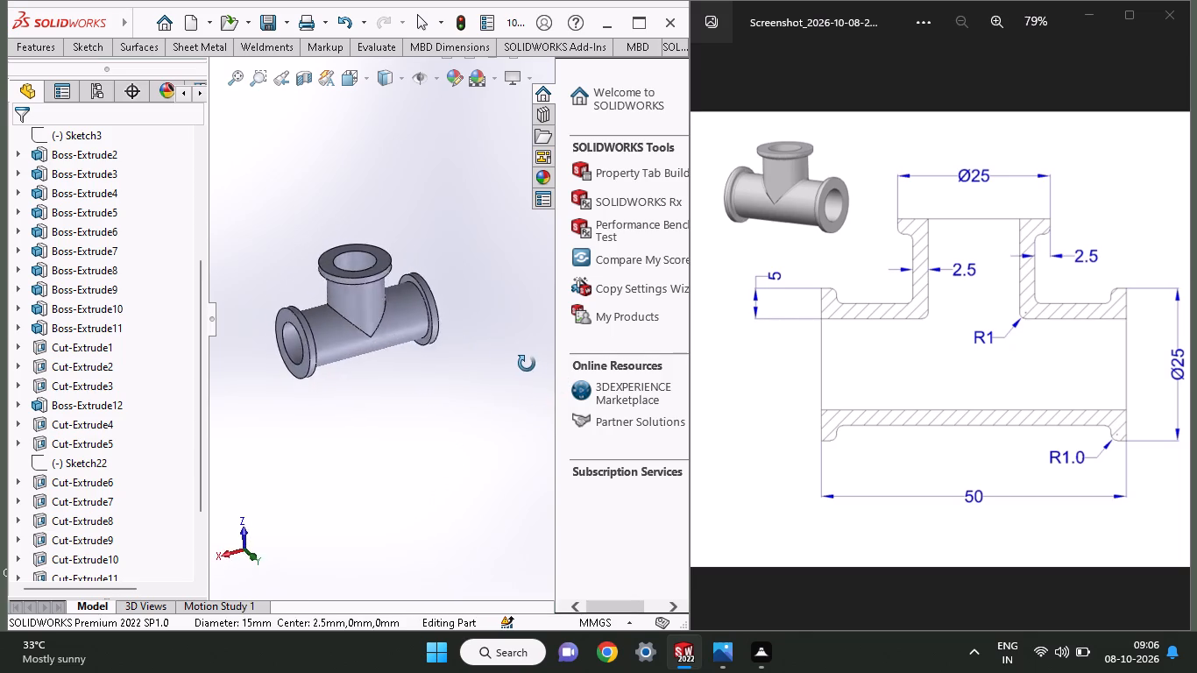
{"action": "middle_click_drag", "start_coordinate": [527, 364], "coordinate": [445, 369]}
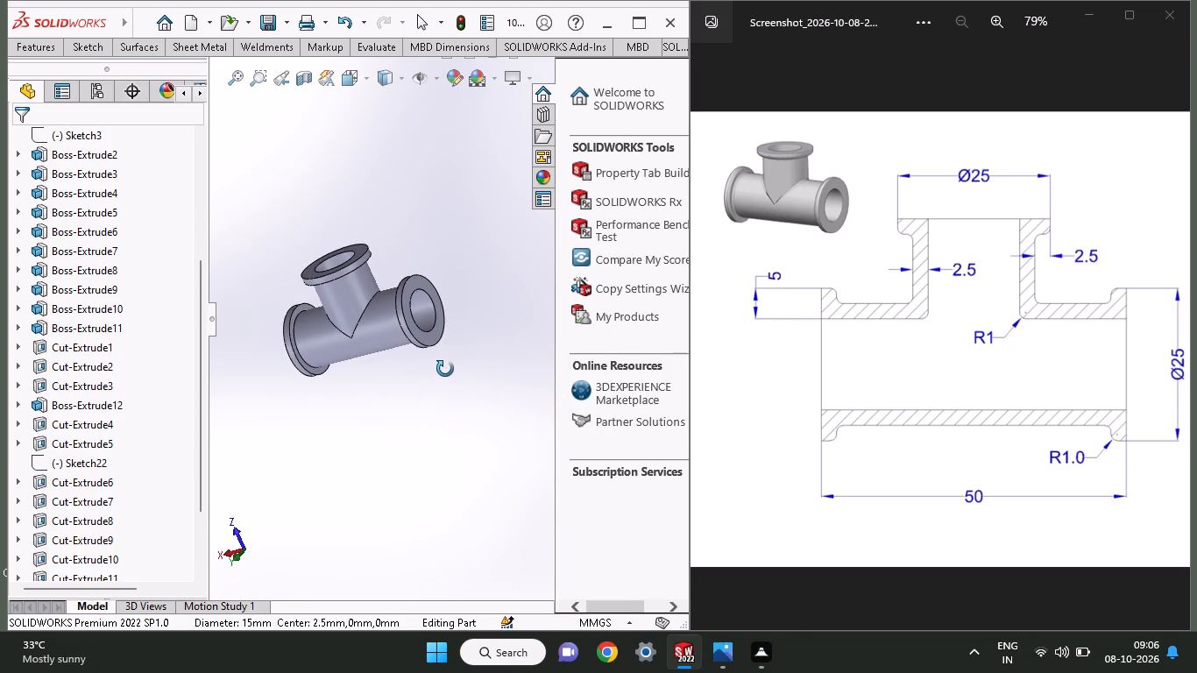
{"action": "middle_click_drag", "start_coordinate": [445, 369], "coordinate": [331, 442]}
{"action": "middle_click_drag", "start_coordinate": [336, 435], "coordinate": [436, 390]}
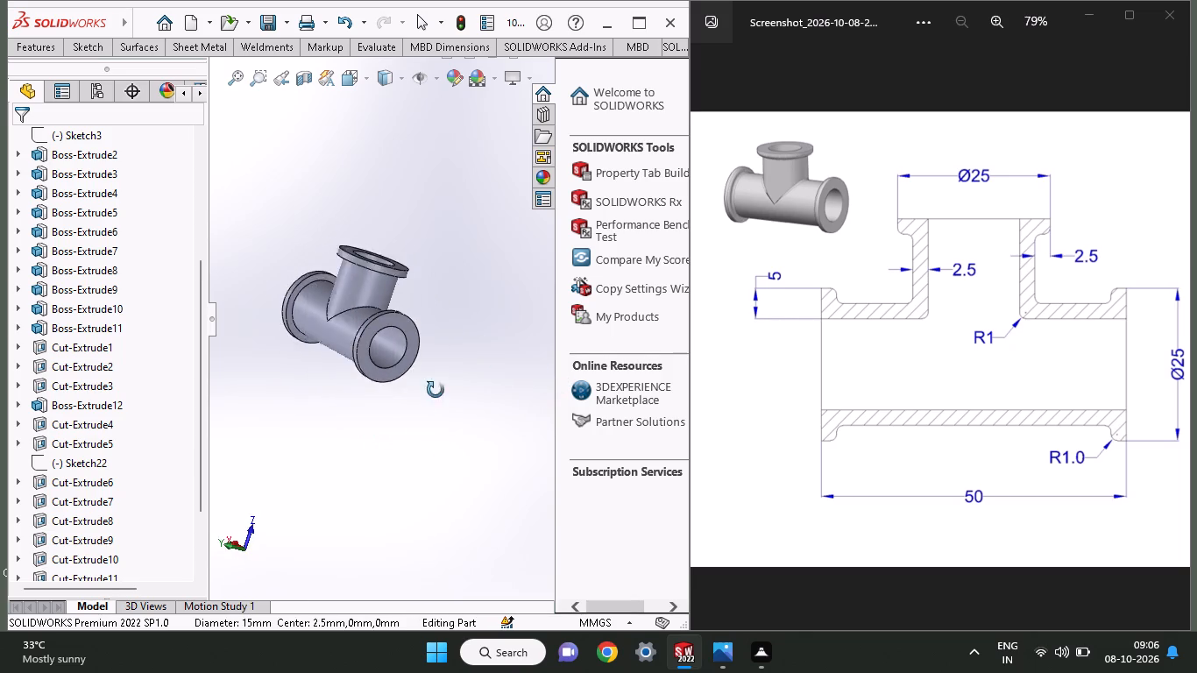
{"action": "middle_click_drag", "start_coordinate": [436, 390], "coordinate": [401, 453]}
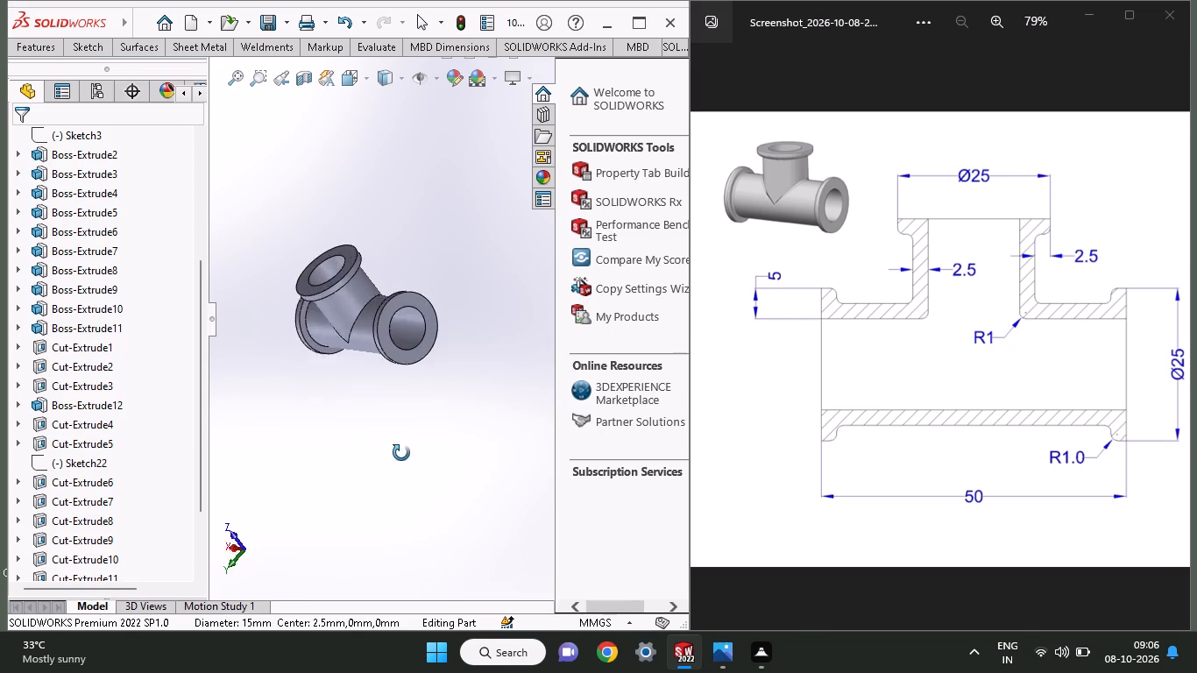
{"action": "middle_click_drag", "start_coordinate": [401, 453], "coordinate": [430, 431]}
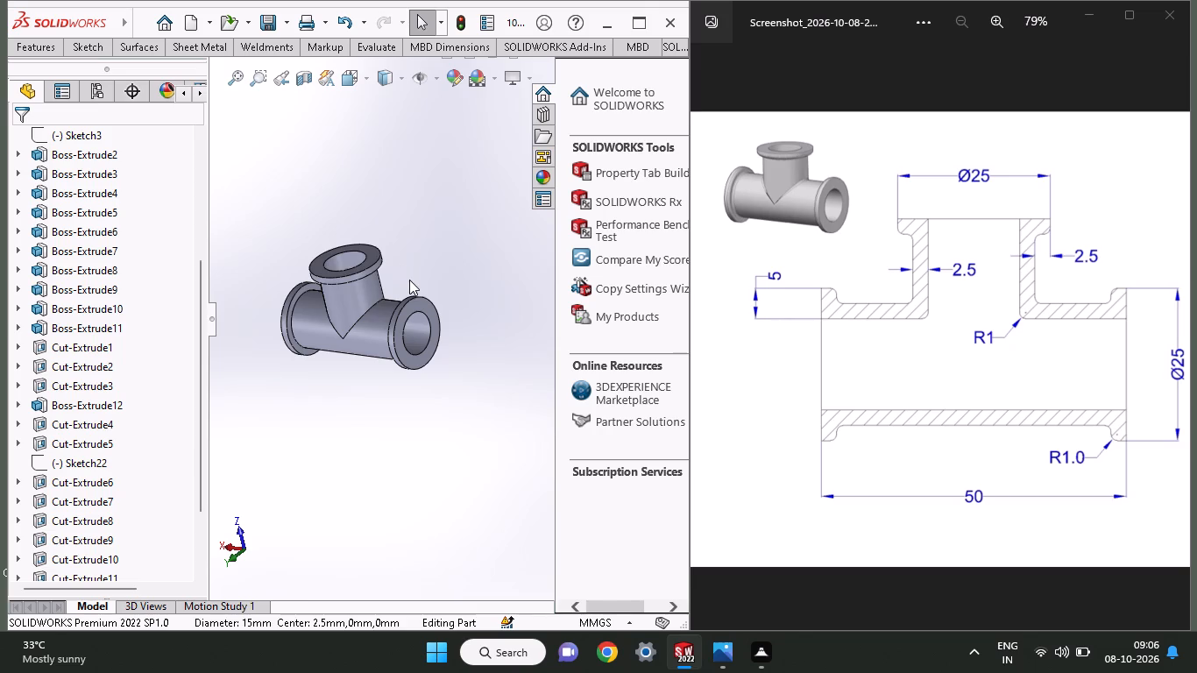
Fillet the edge where the branch pipe meets the underside of its flange with a 1 mm radius.
{"action": "left_click", "coordinate": [39, 50]}
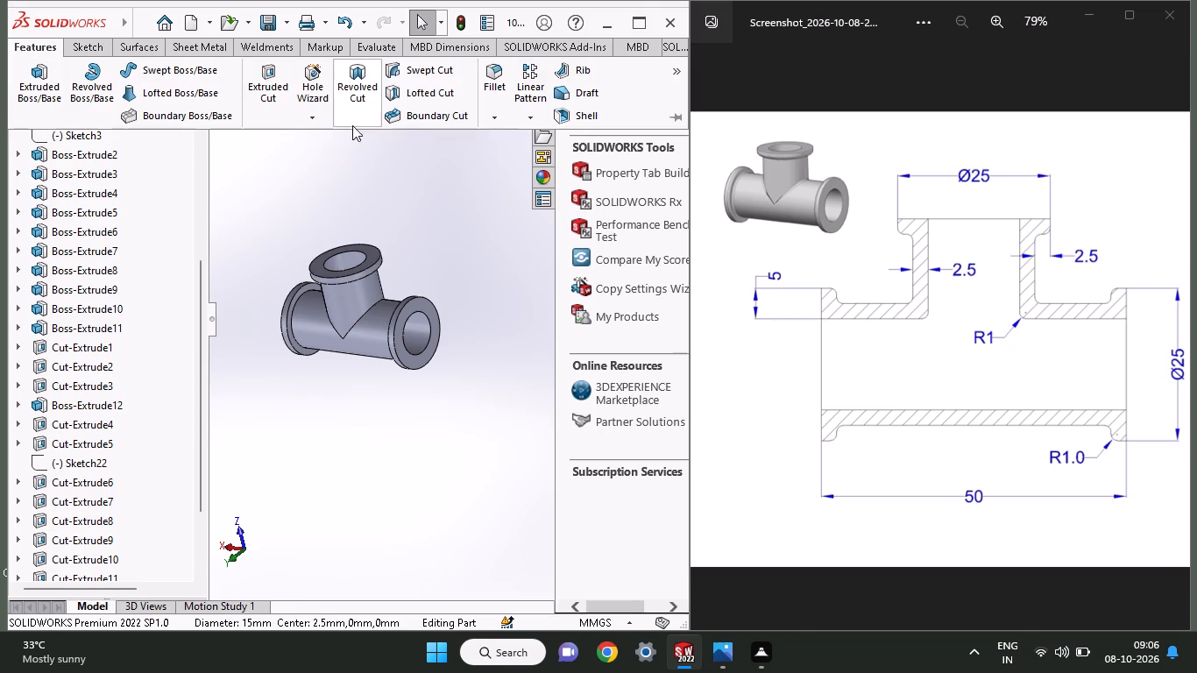
{"action": "left_click", "coordinate": [489, 88]}
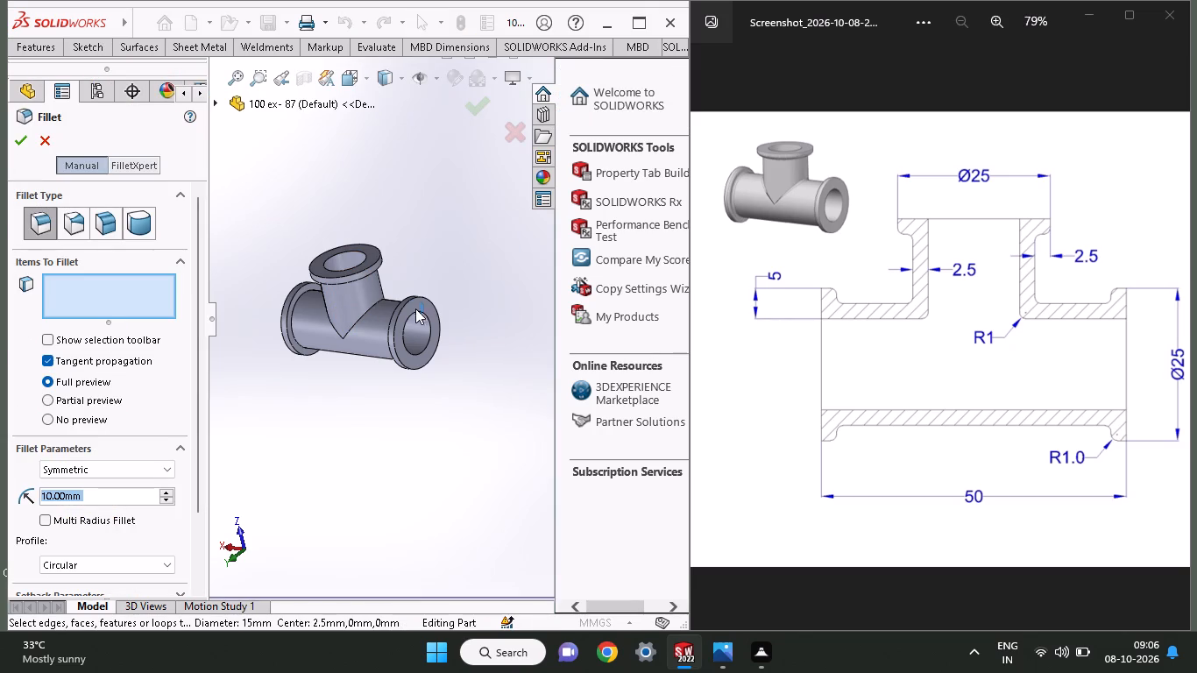
{"action": "middle_click_drag", "start_coordinate": [429, 282], "coordinate": [436, 213]}
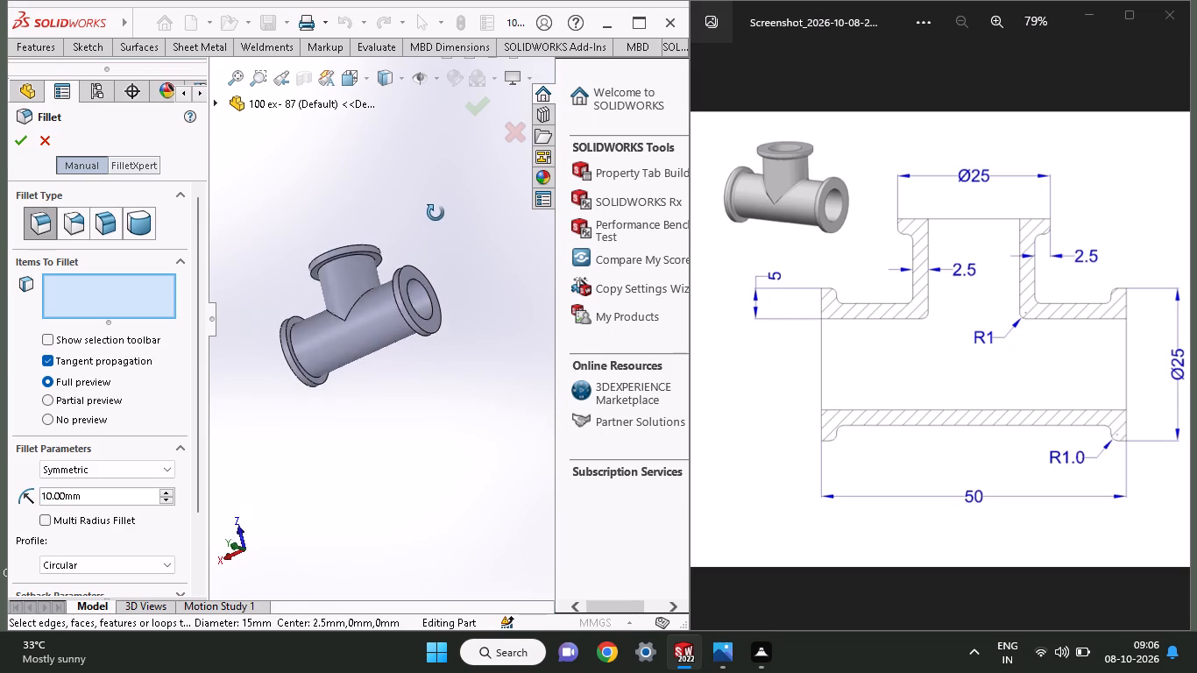
{"action": "middle_click_drag", "start_coordinate": [436, 213], "coordinate": [414, 214]}
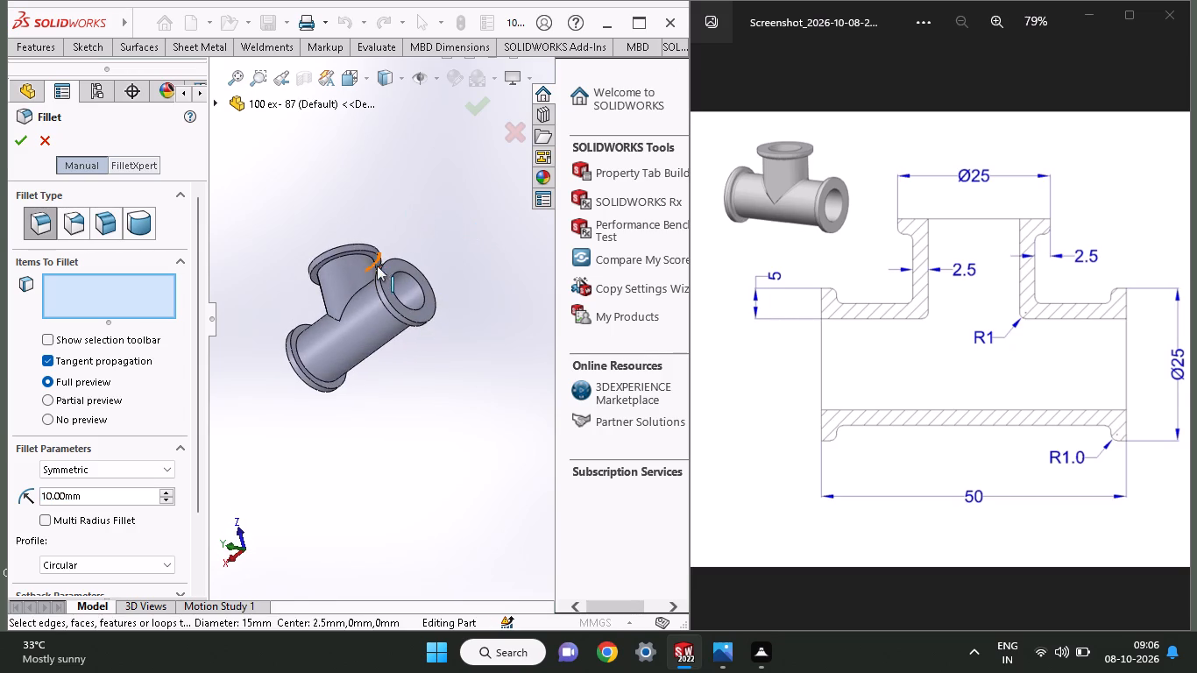
{"action": "left_click", "coordinate": [363, 254]}
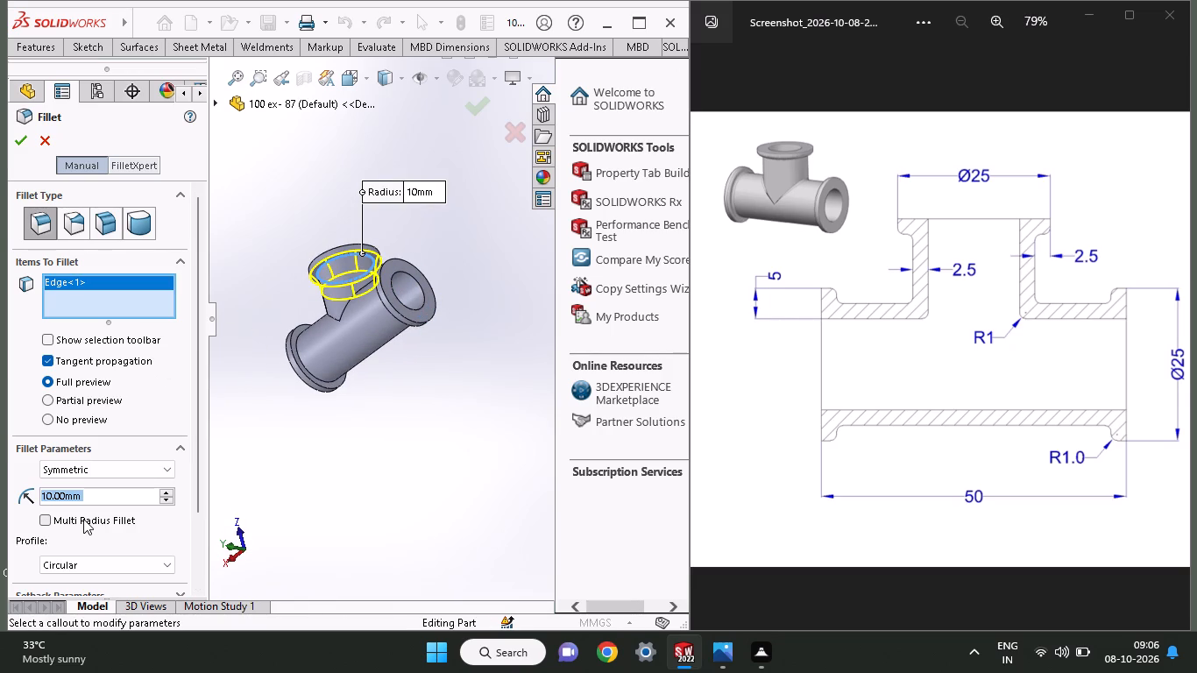
{"action": "key", "text": "1"}
{"action": "key", "text": "Return"}
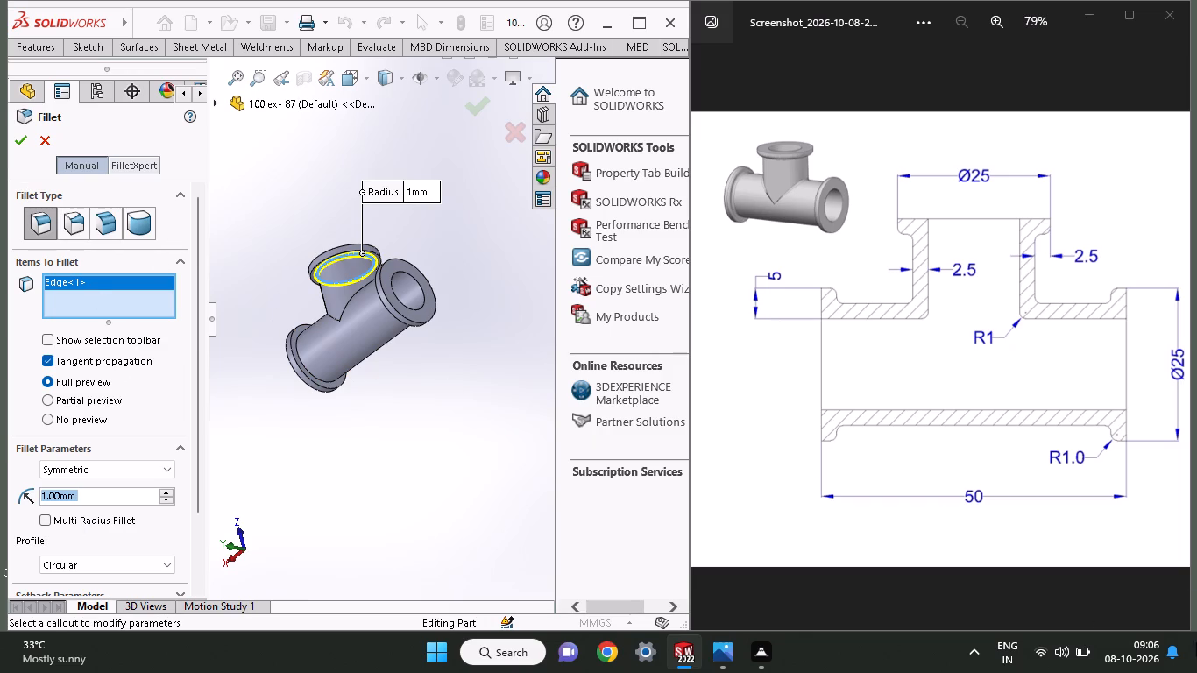
{"action": "left_click", "coordinate": [23, 140]}
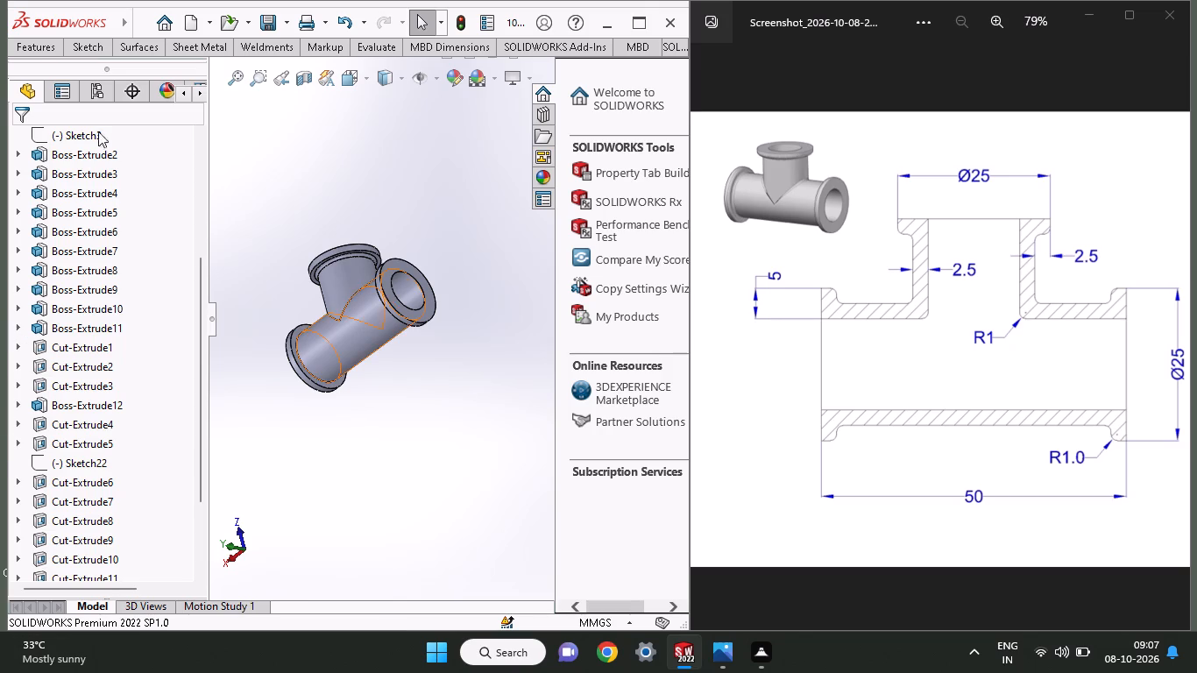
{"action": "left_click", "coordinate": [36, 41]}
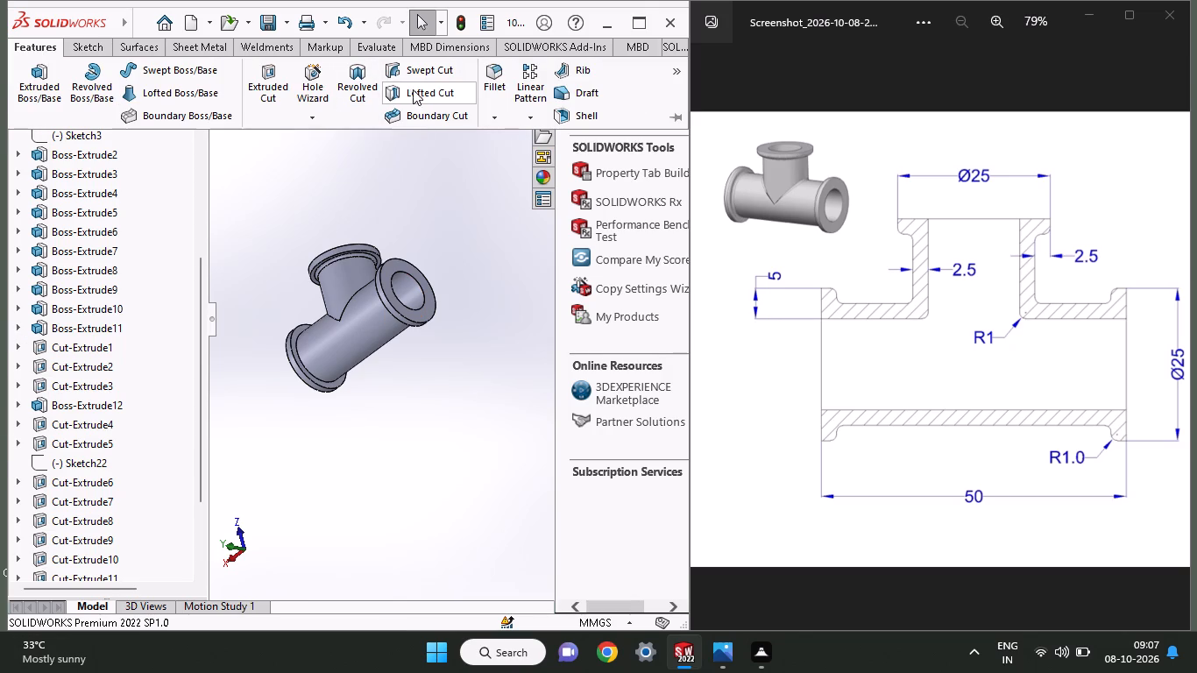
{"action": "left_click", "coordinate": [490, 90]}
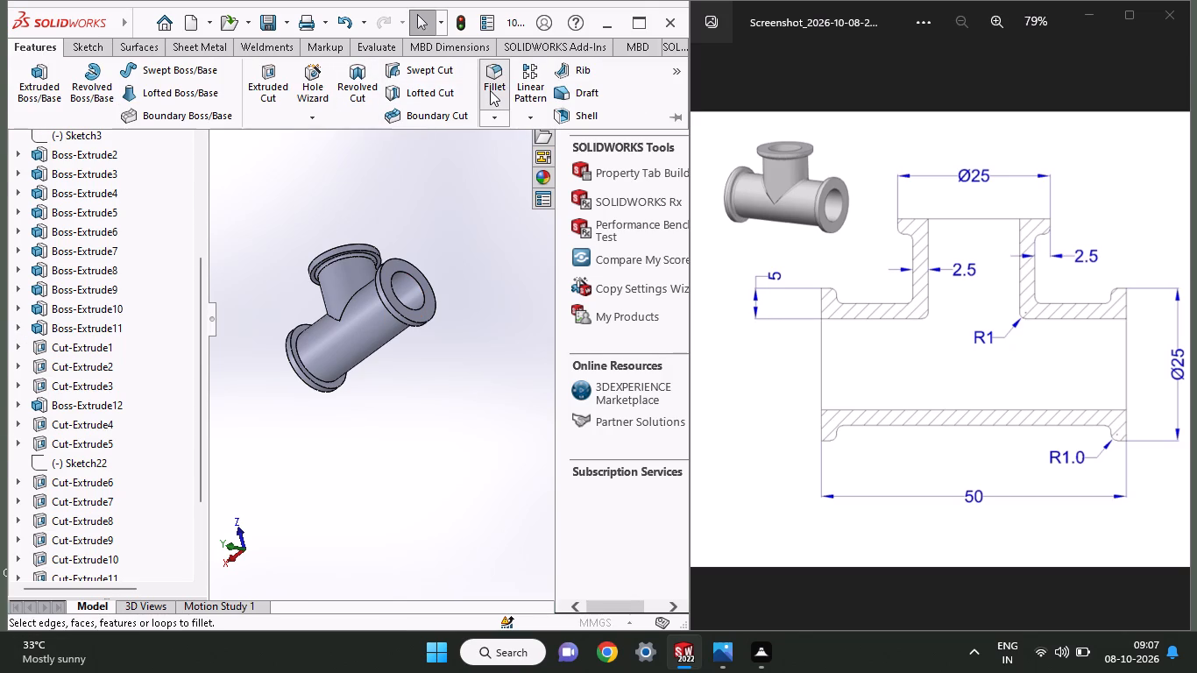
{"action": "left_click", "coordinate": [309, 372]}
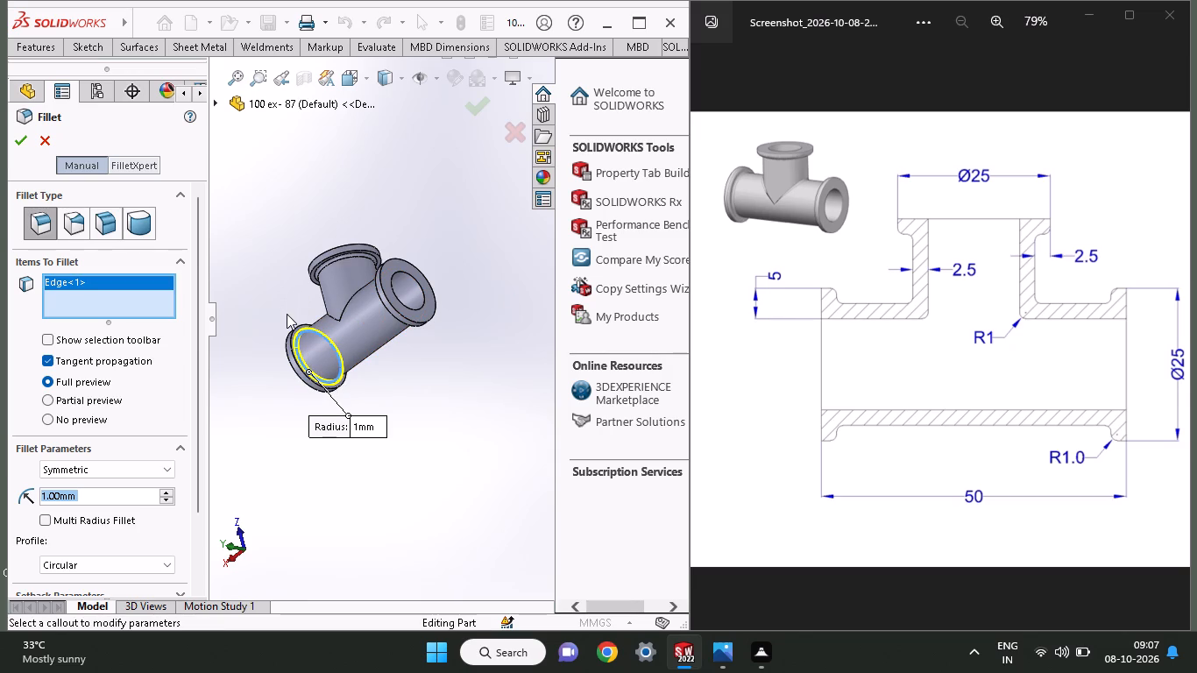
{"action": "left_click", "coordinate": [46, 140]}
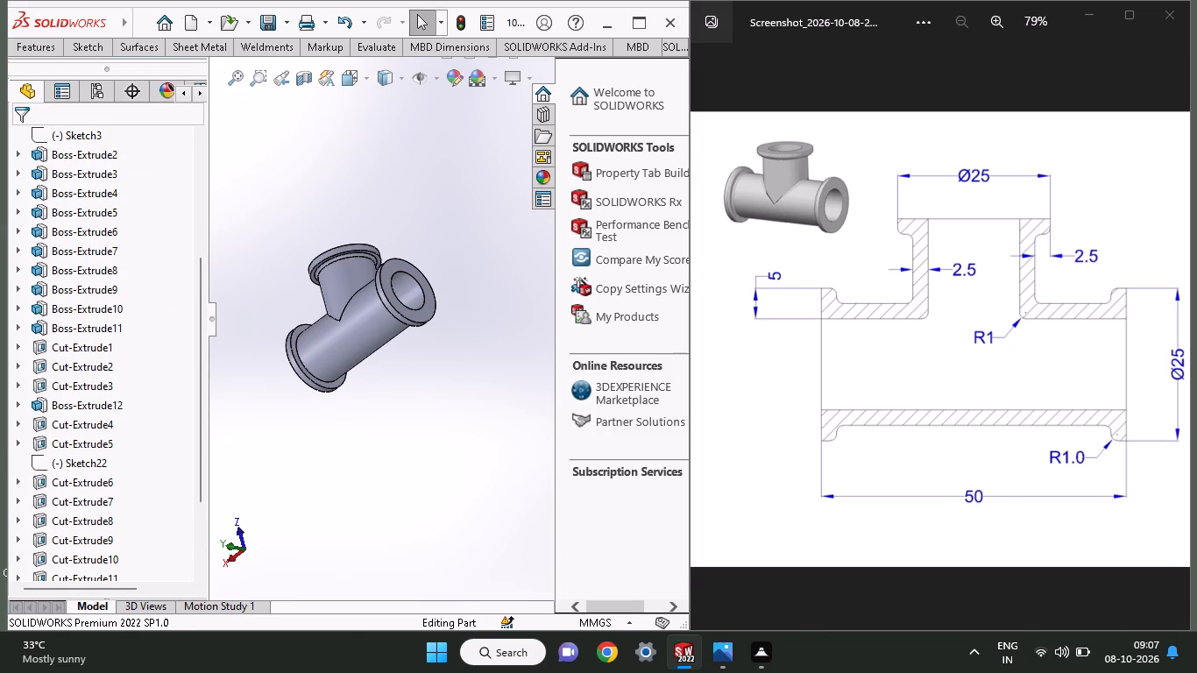
Fillet the outer rim edge on the underside of the branch flange with a 1 mm radius.
{"action": "left_click", "coordinate": [49, 47]}
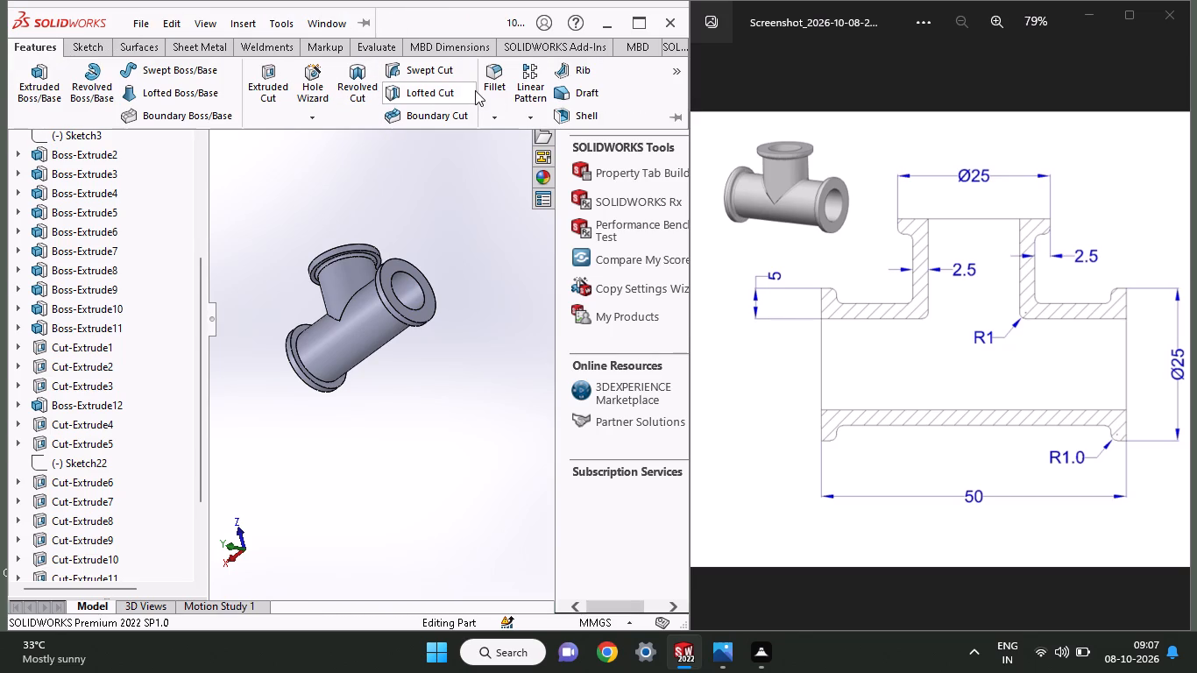
{"action": "left_click", "coordinate": [492, 89]}
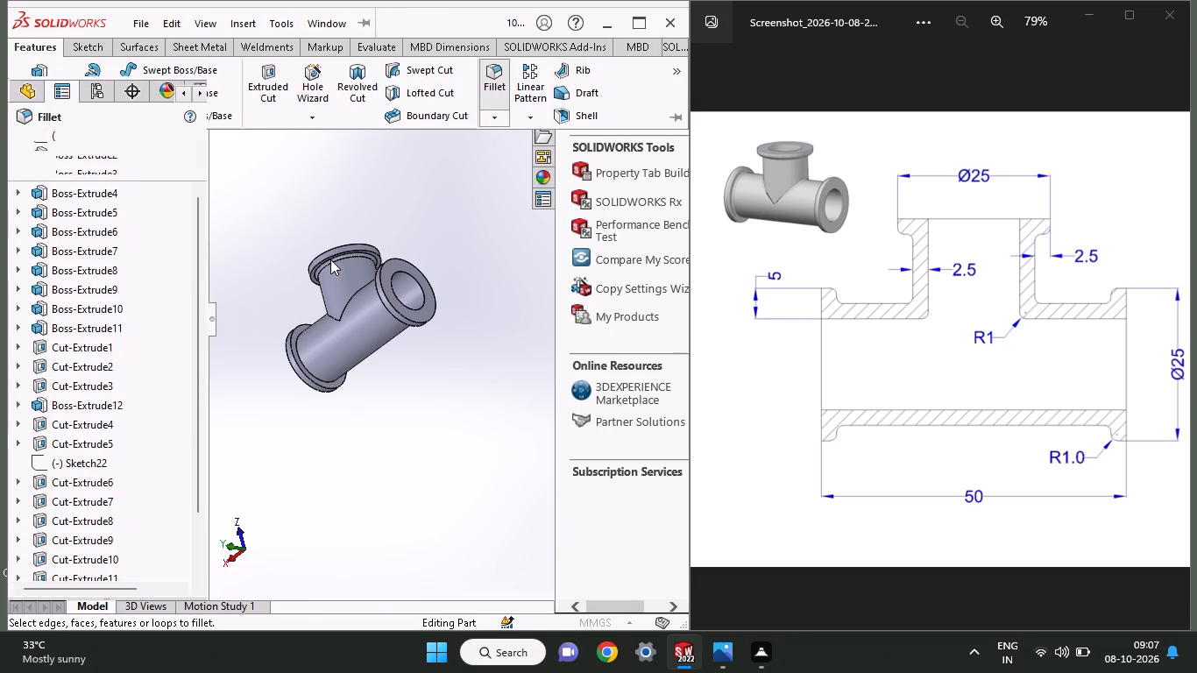
{"action": "left_click", "coordinate": [333, 254]}
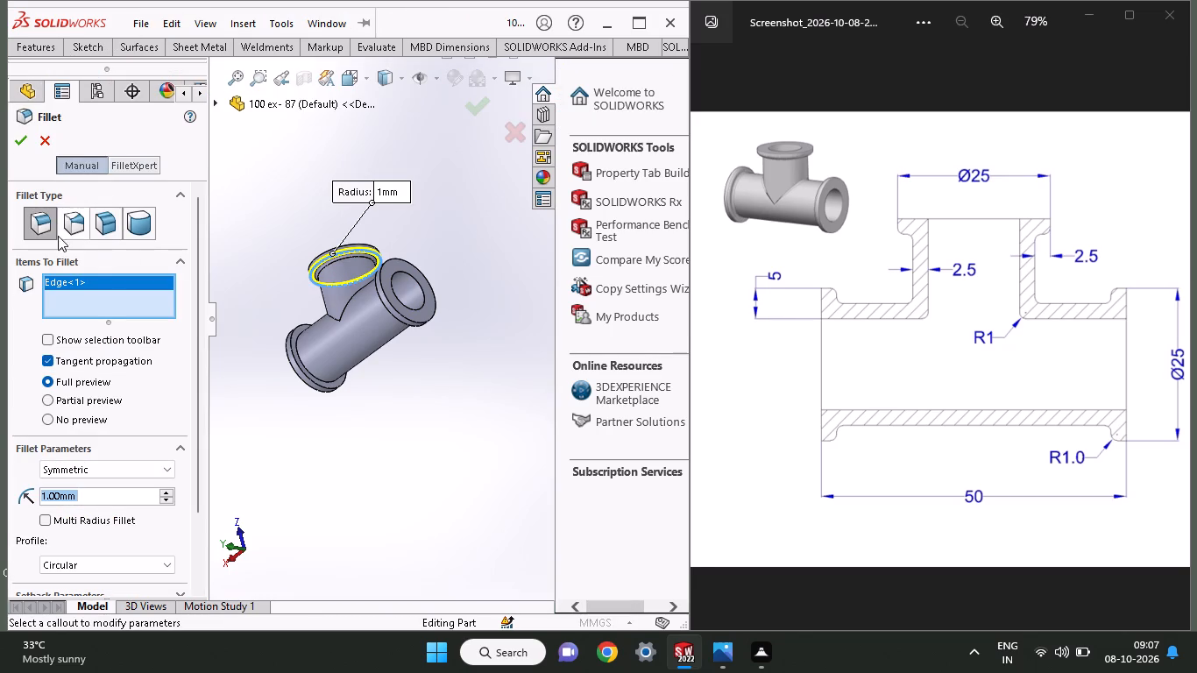
{"action": "middle_click_drag", "start_coordinate": [224, 313], "coordinate": [230, 361]}
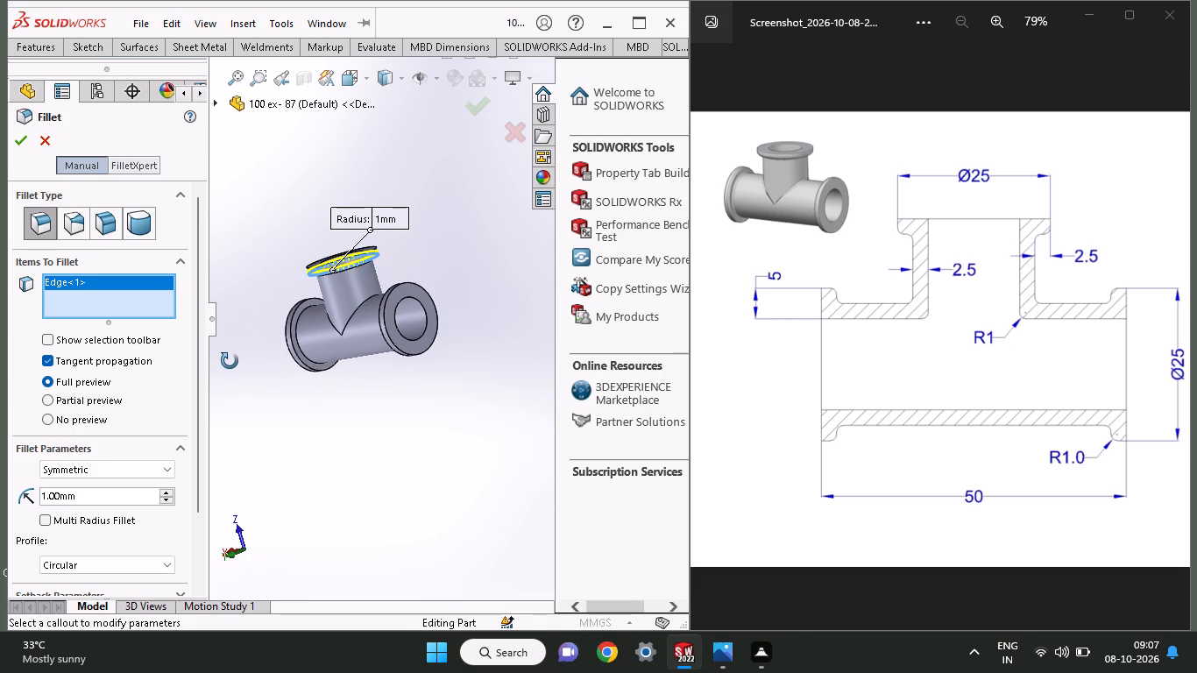
{"action": "middle_click_drag", "start_coordinate": [230, 361], "coordinate": [230, 362]}
{"action": "left_click", "coordinate": [25, 145]}
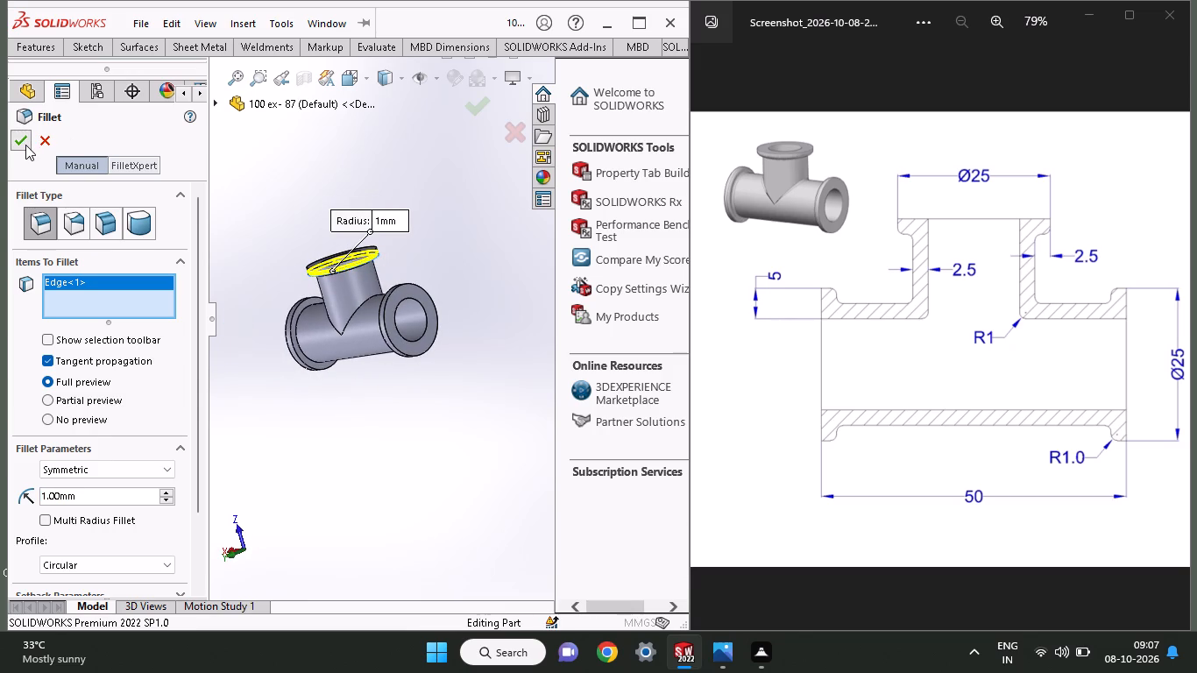
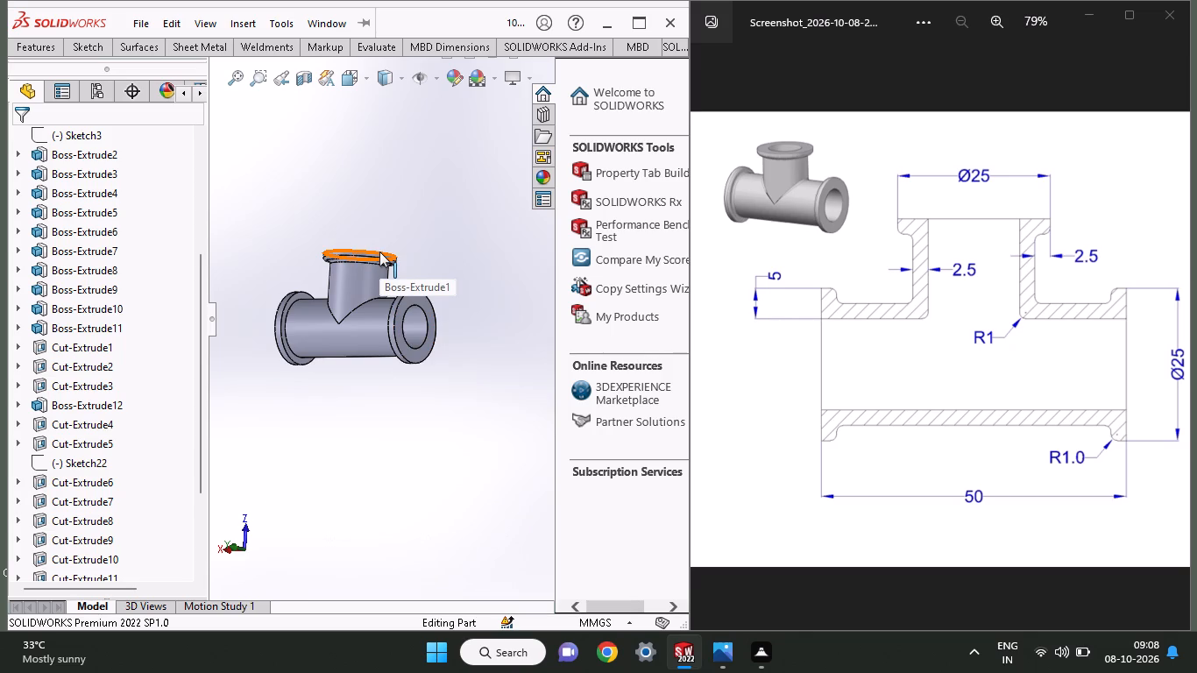
Fillet the inward-facing outer rim edge of the flange at the main pipe's +X end with a 1 mm radius.
{"action": "left_click", "coordinate": [50, 44]}
{"action": "left_click", "coordinate": [486, 104]}
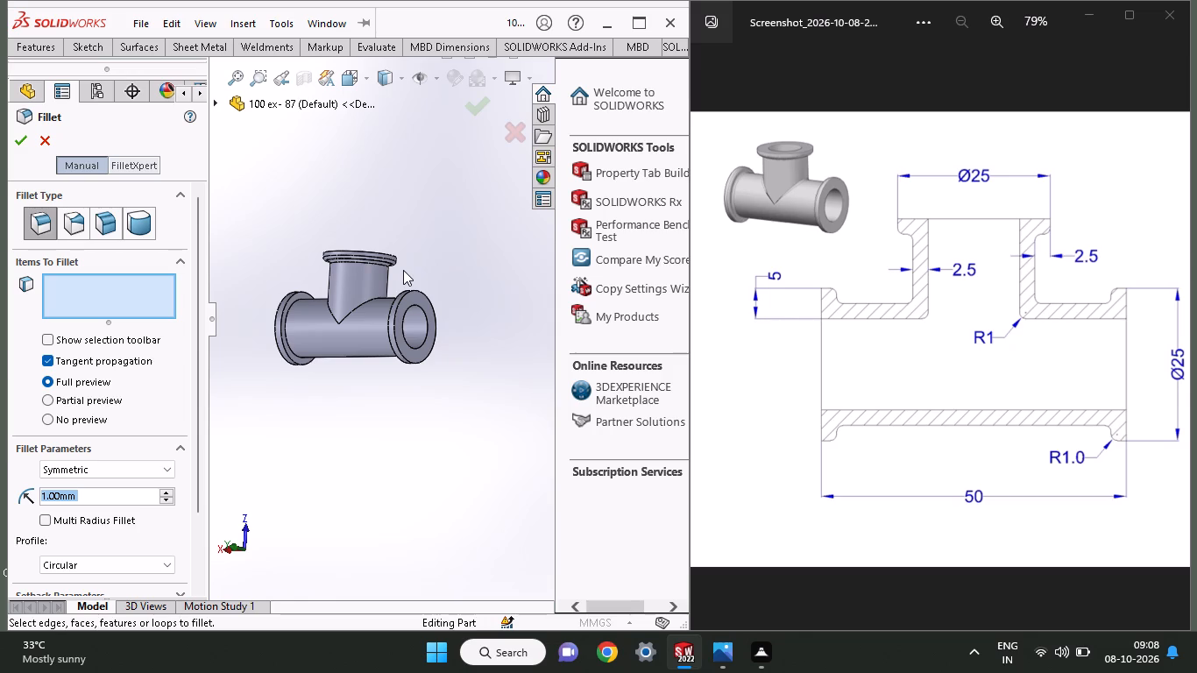
{"action": "left_click", "coordinate": [287, 301]}
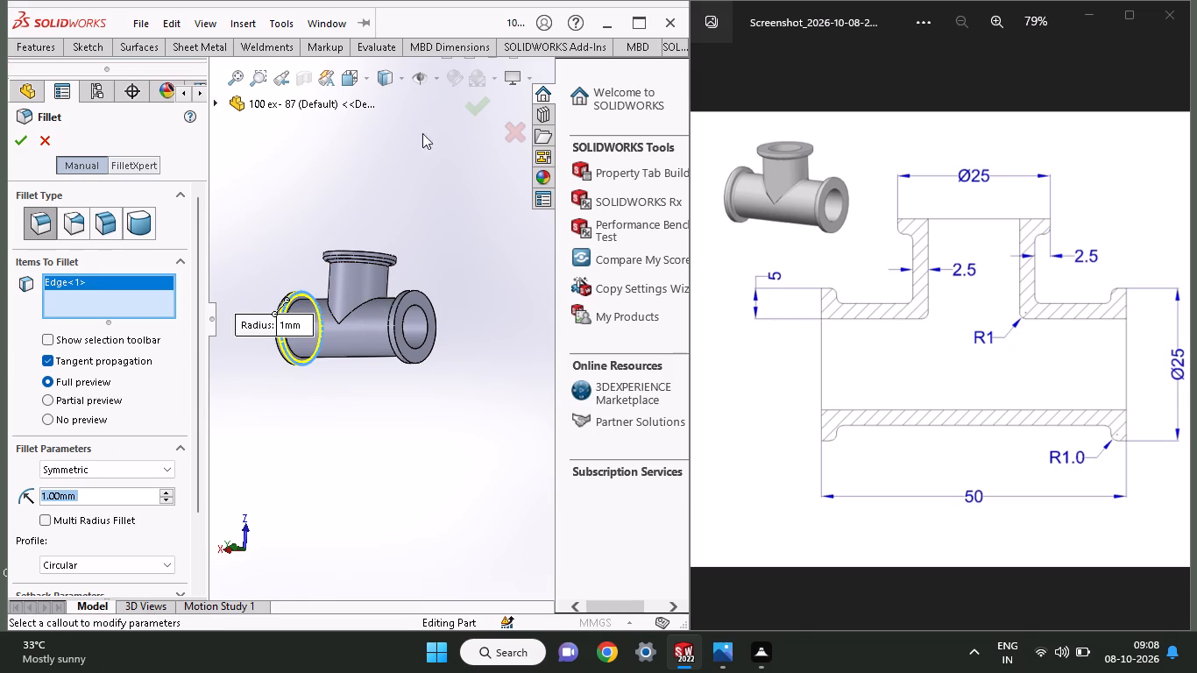
{"action": "left_click", "coordinate": [18, 138]}
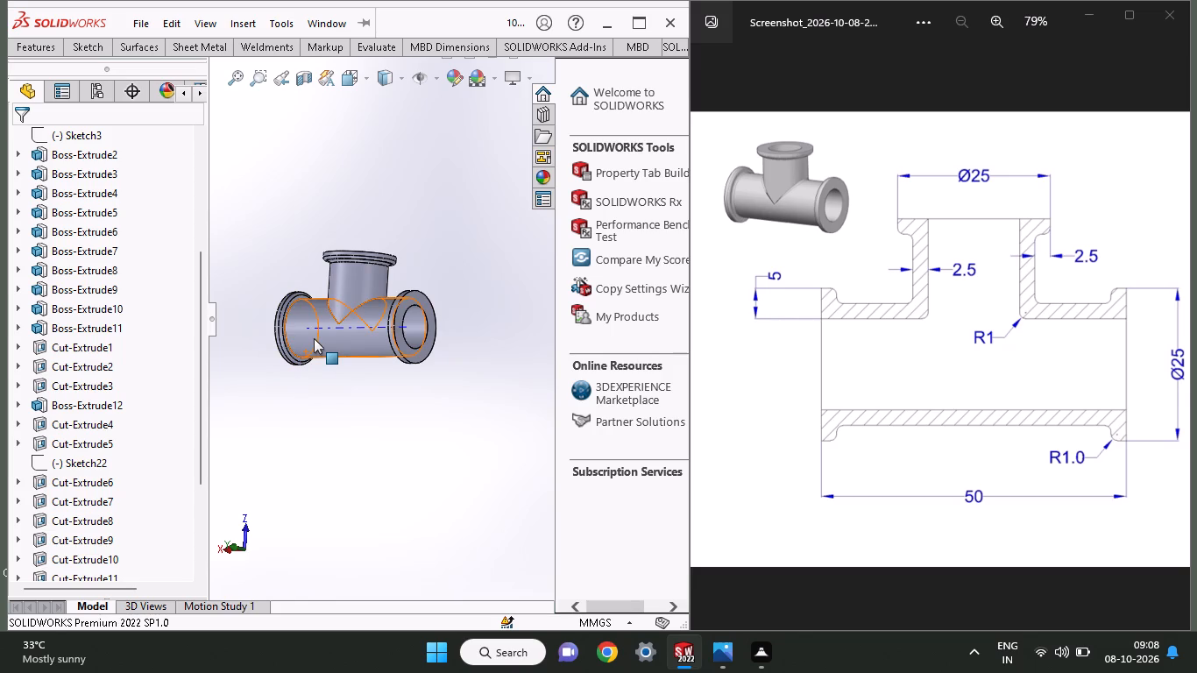
Fillet the edge where the main pipe meets the inner face of its +X end flange with a 1 mm radius.
{"action": "scroll", "coordinate": [314, 338], "scroll_direction": "up", "scroll_amount": 1, "text": "ctrl"}
{"action": "scroll", "coordinate": [331, 350], "scroll_direction": "down", "scroll_amount": 1, "text": "ctrl"}
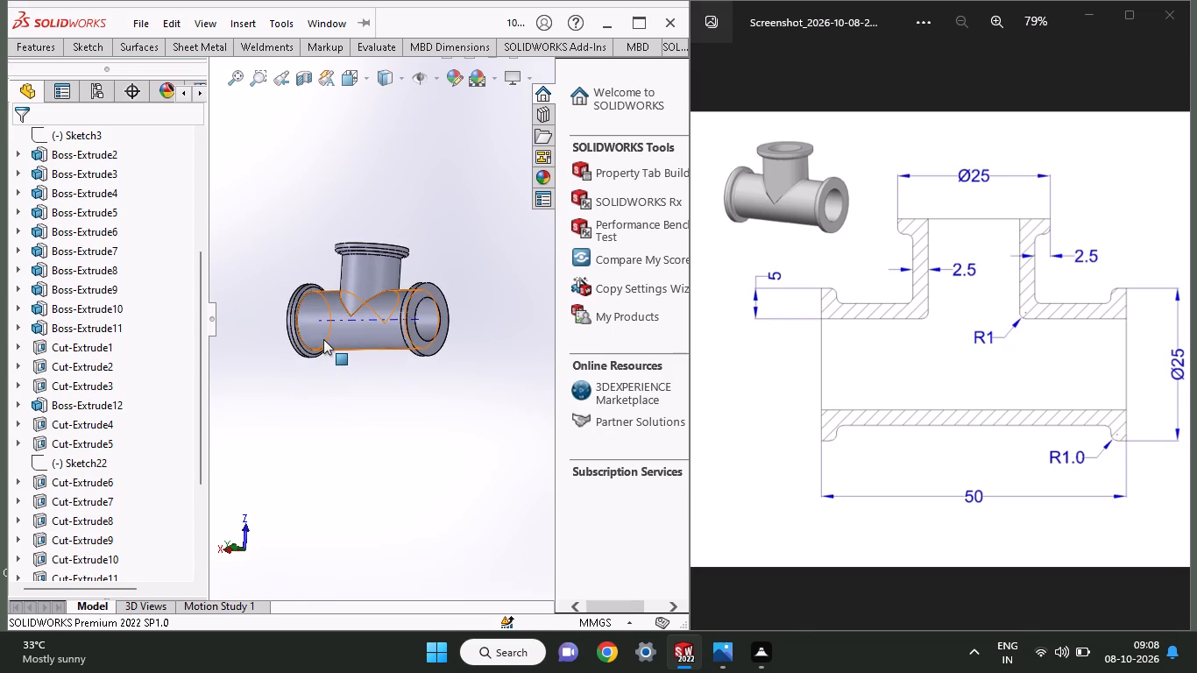
{"action": "scroll", "coordinate": [323, 339], "scroll_direction": "up", "scroll_amount": 3, "text": "ctrl"}
{"action": "scroll", "coordinate": [323, 339], "scroll_direction": "down", "scroll_amount": 6, "text": "ctrl"}
{"action": "scroll", "coordinate": [410, 289], "scroll_direction": "down", "scroll_amount": 2, "text": "ctrl"}
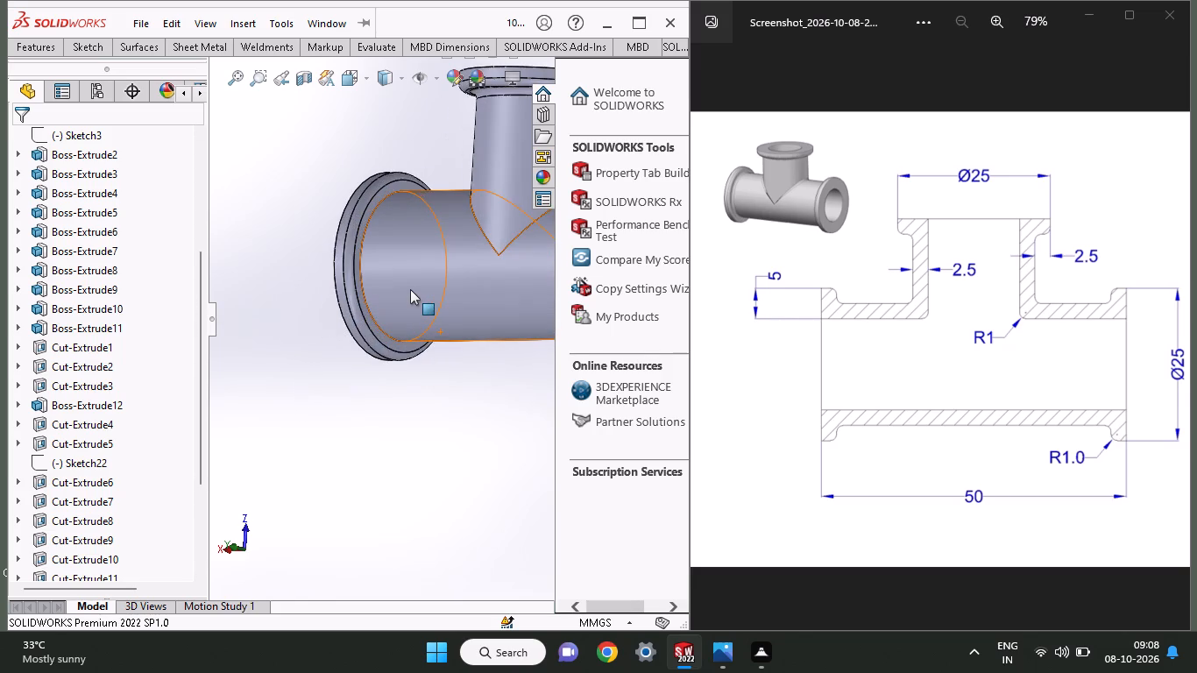
{"action": "scroll", "coordinate": [410, 289], "scroll_direction": "down", "scroll_amount": 3, "text": "ctrl"}
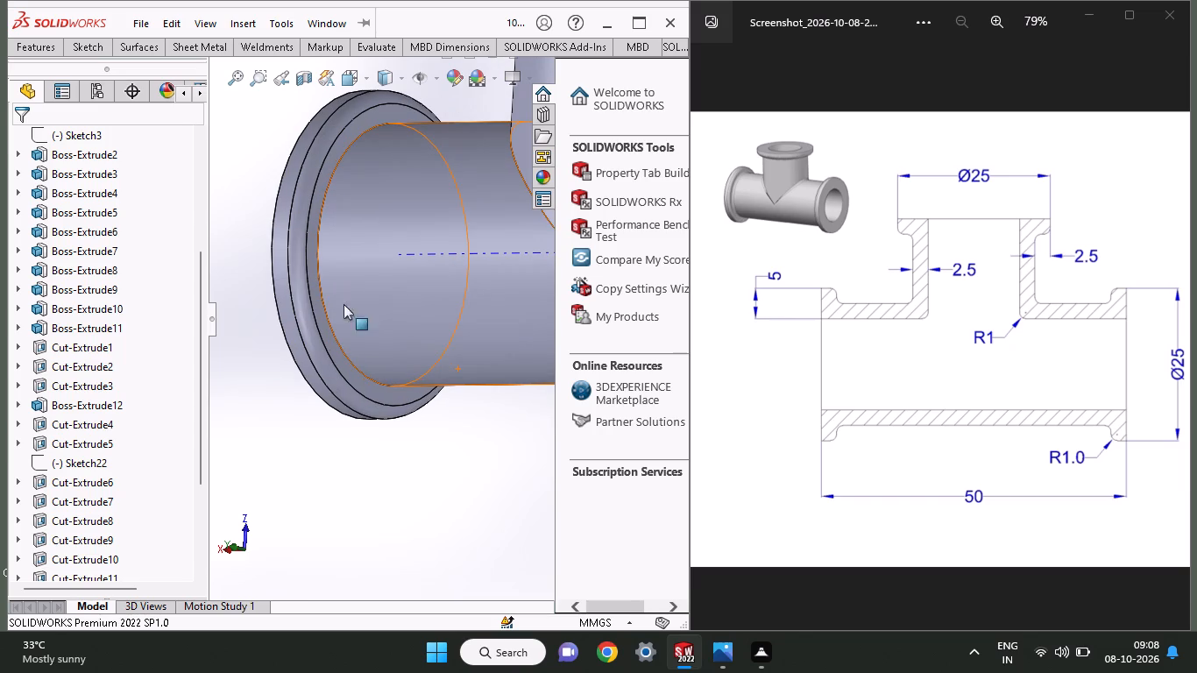
{"action": "left_click", "coordinate": [56, 47]}
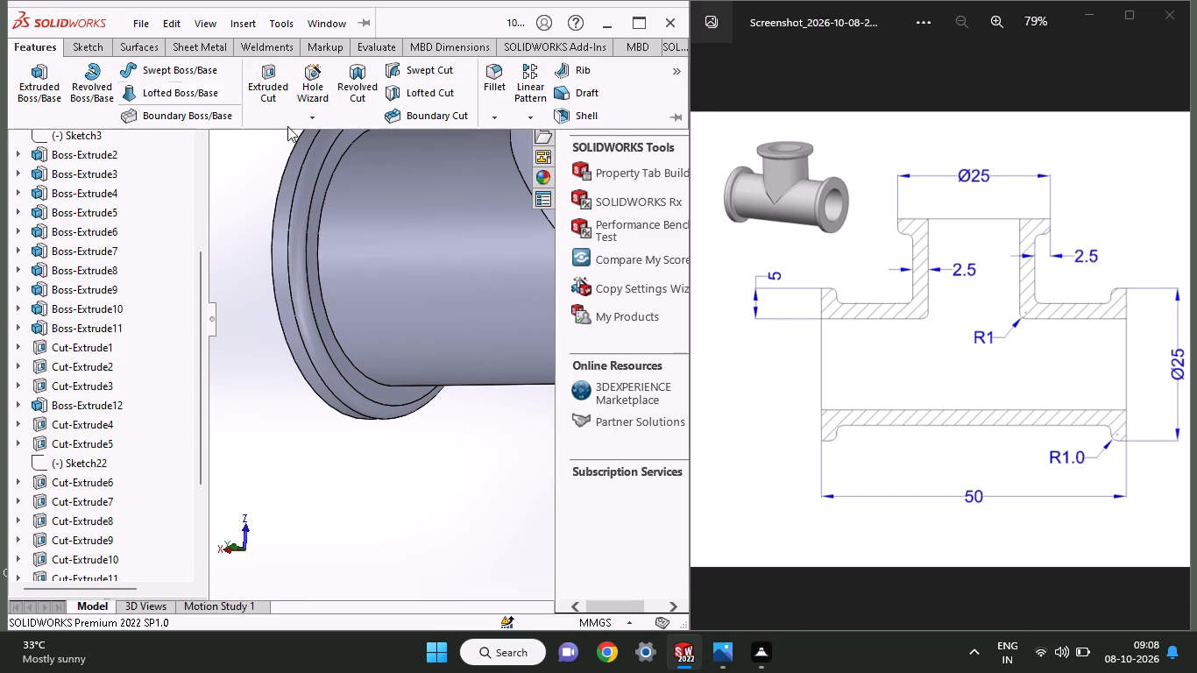
{"action": "left_click", "coordinate": [502, 74]}
{"action": "left_click", "coordinate": [319, 287]}
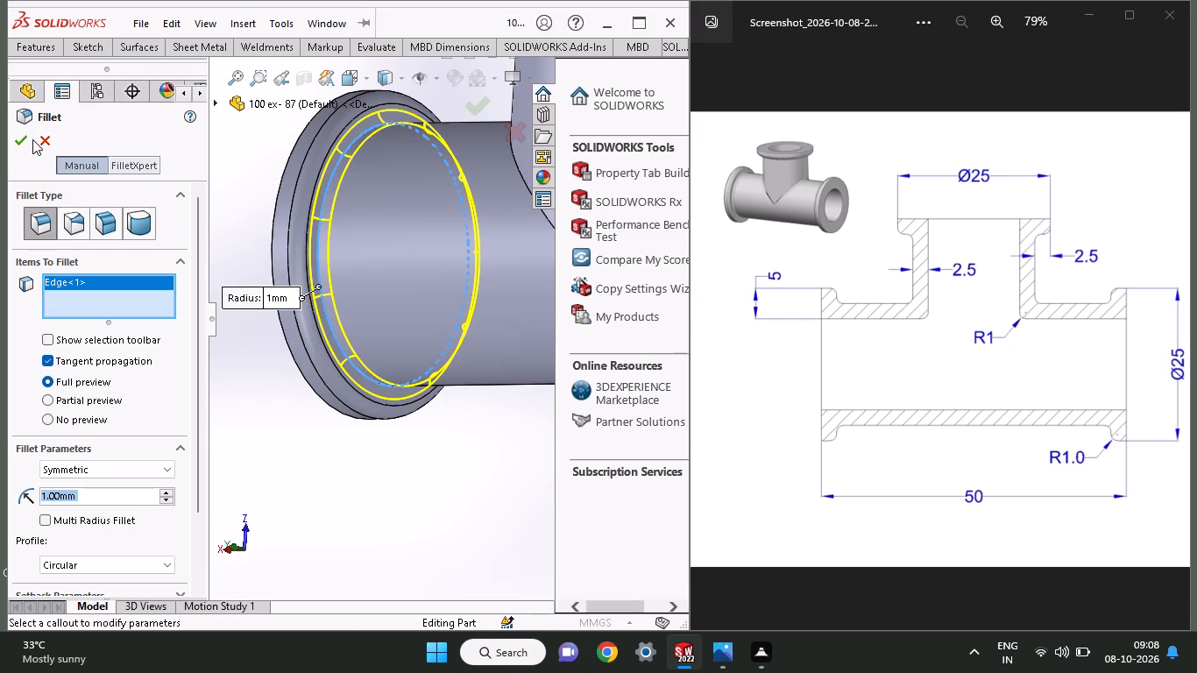
{"action": "left_click", "coordinate": [25, 142]}
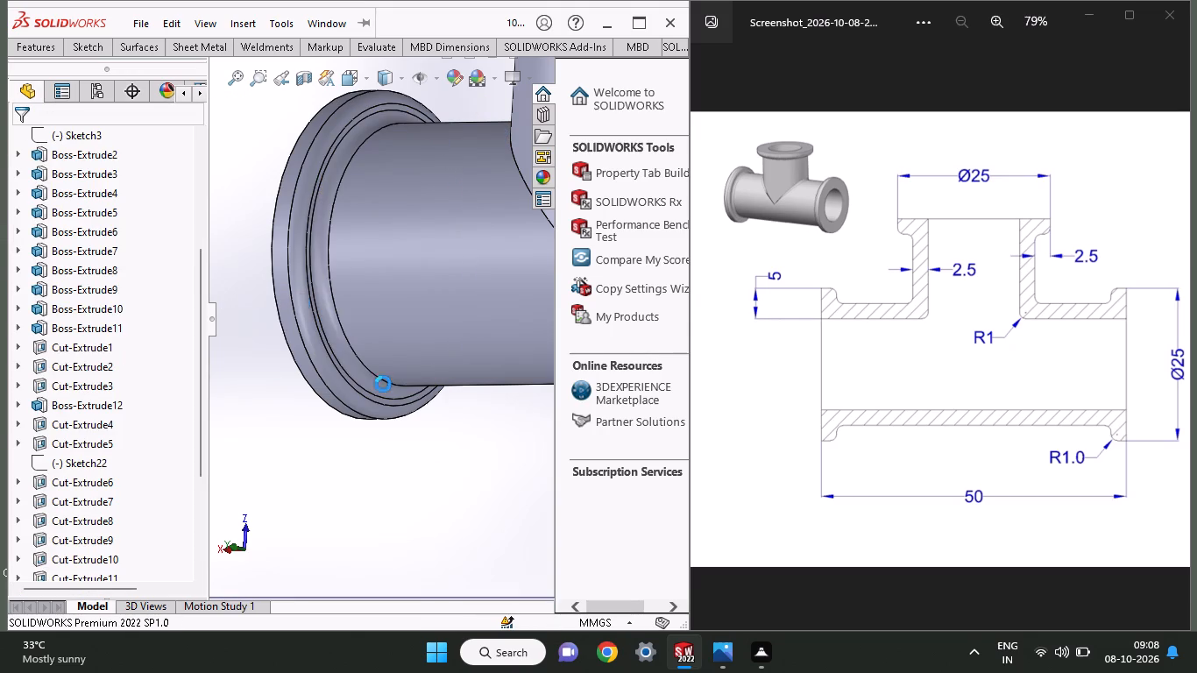
Fillet the inward-facing outer rim edge of the flange at the main pipe's opposite end with a 1 mm radius.
{"action": "scroll", "coordinate": [443, 444], "scroll_direction": "up", "scroll_amount": 5, "text": "ctrl"}
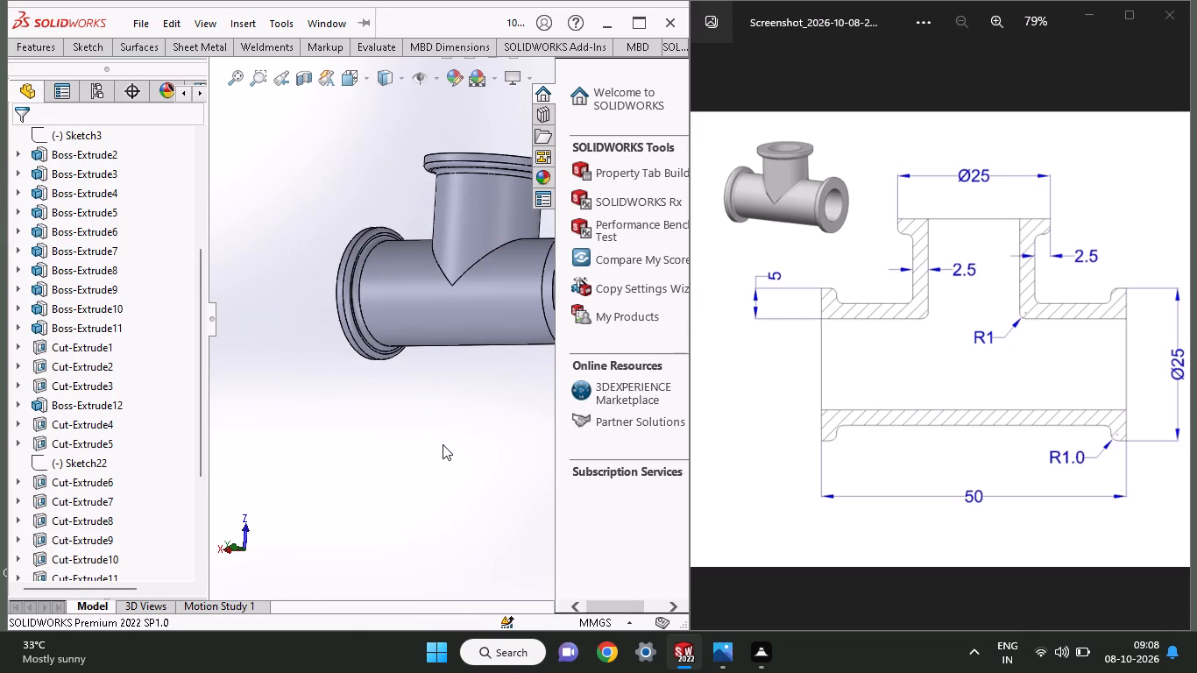
{"action": "scroll", "coordinate": [443, 444], "scroll_direction": "up", "scroll_amount": 1, "text": "ctrl"}
{"action": "middle_click_drag", "start_coordinate": [455, 397], "coordinate": [519, 408]}
{"action": "scroll", "coordinate": [520, 408], "scroll_direction": "up", "scroll_amount": 1, "text": "ctrl"}
{"action": "middle_click_drag", "start_coordinate": [506, 350], "coordinate": [529, 359]}
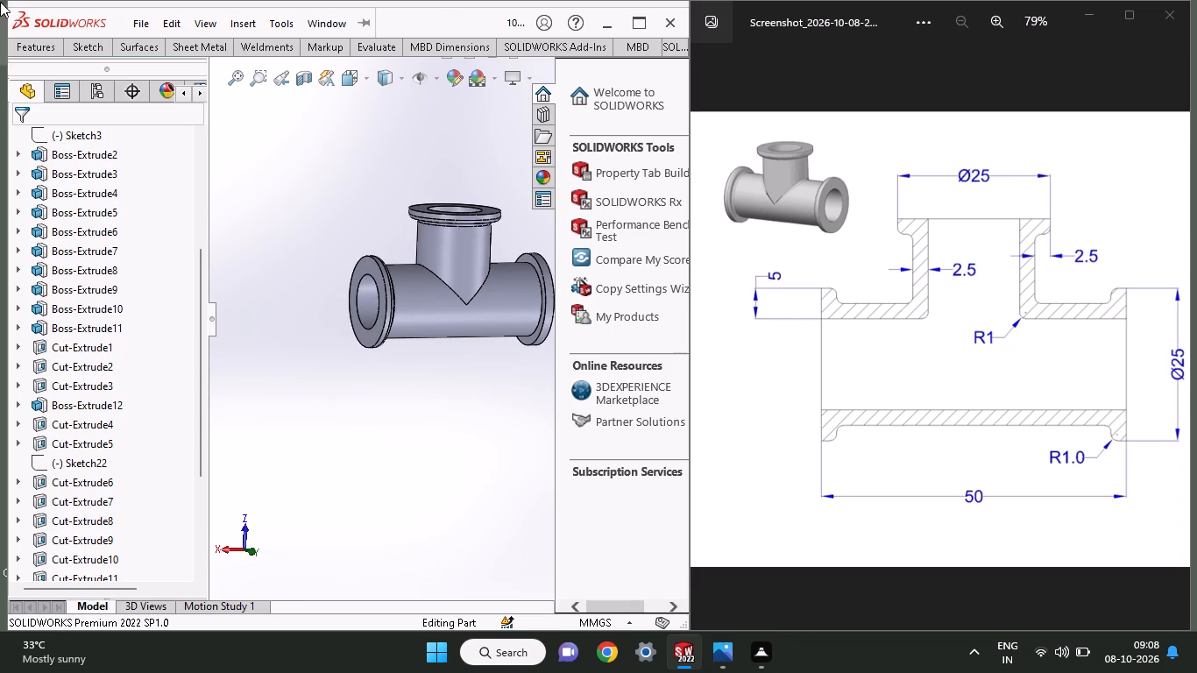
{"action": "left_click", "coordinate": [34, 50]}
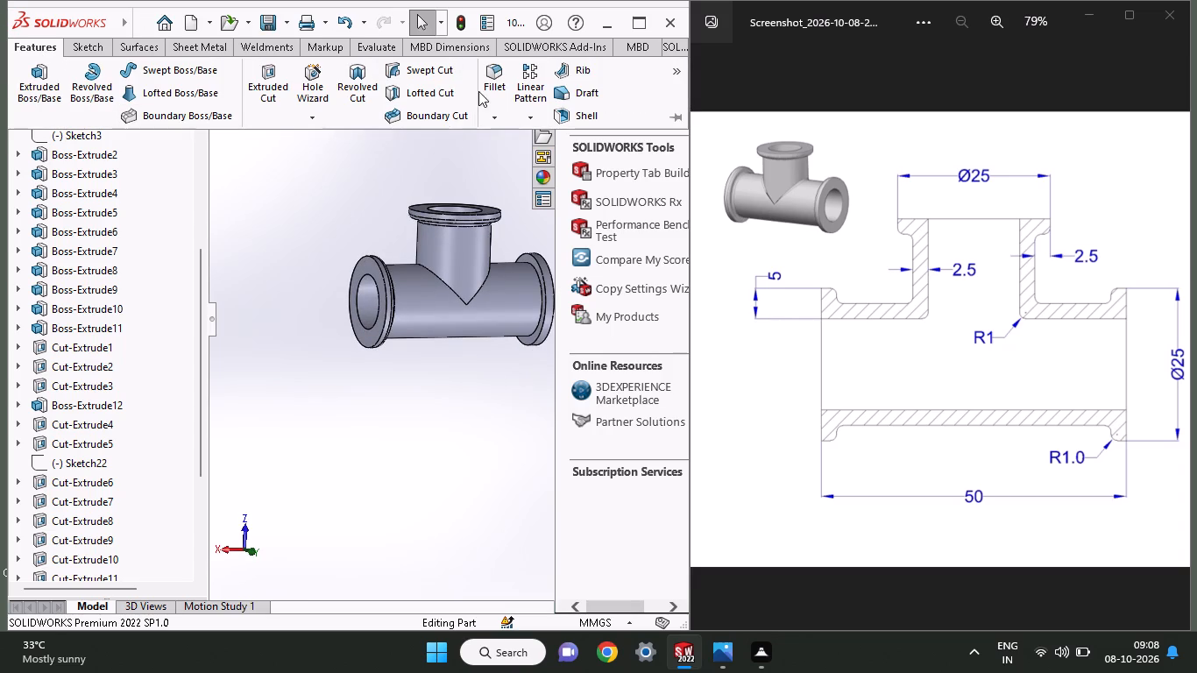
{"action": "left_click", "coordinate": [483, 90]}
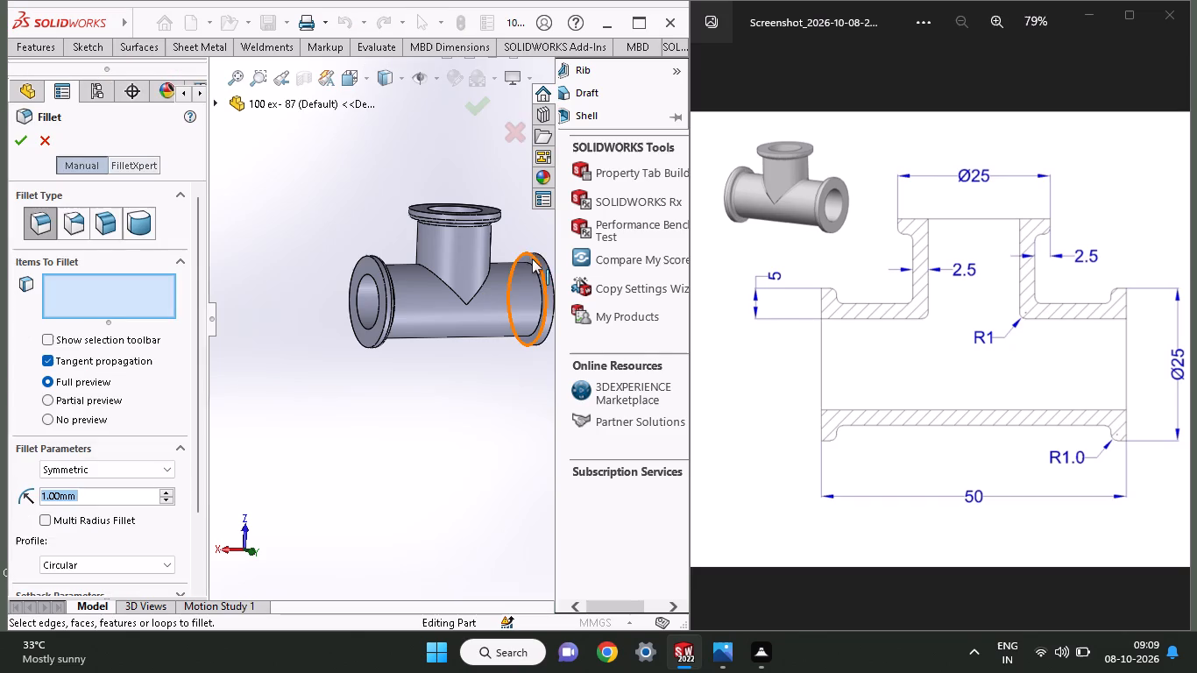
{"action": "left_click", "coordinate": [535, 261]}
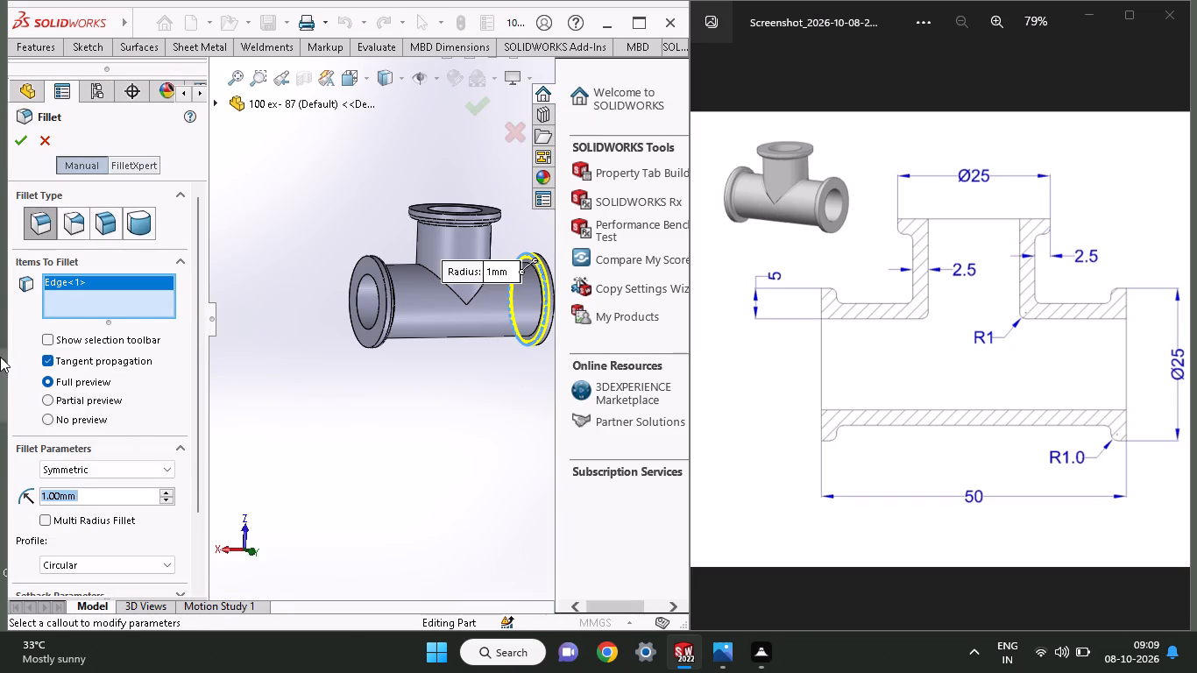
{"action": "left_click", "coordinate": [24, 144]}
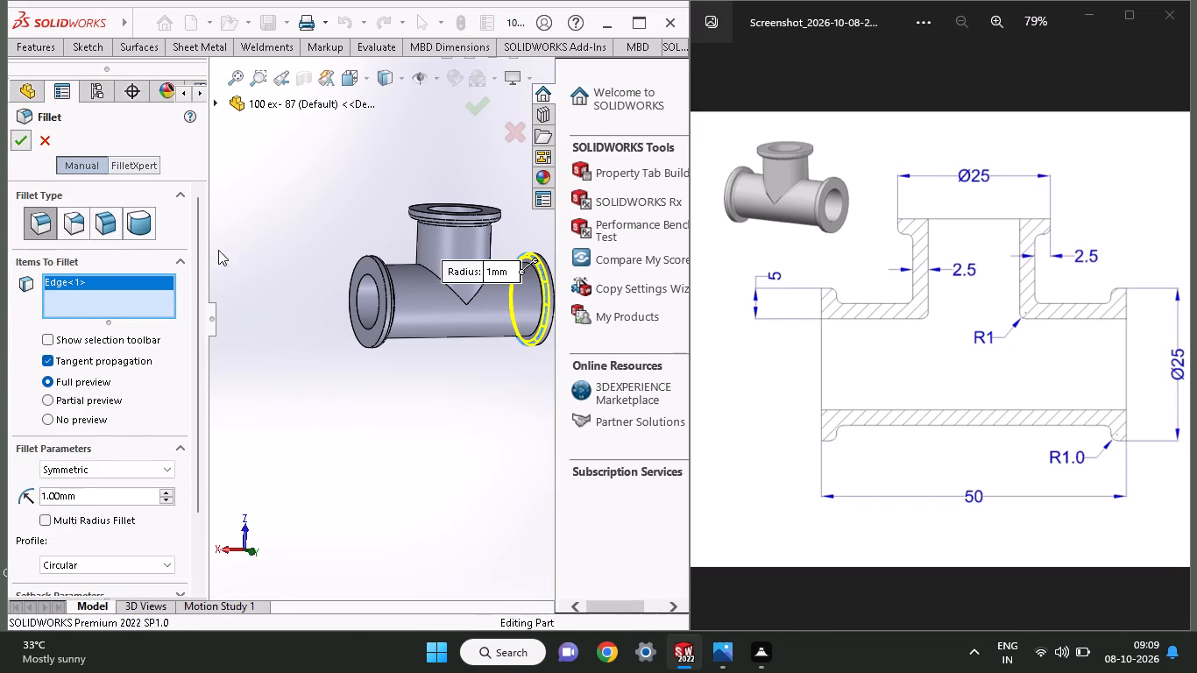
Fillet the edge where the main pipe meets the inner face of that opposite end flange with a 1 mm radius.
{"action": "scroll", "coordinate": [539, 287], "scroll_direction": "up", "scroll_amount": 2, "text": "ctrl"}
{"action": "scroll", "coordinate": [539, 287], "scroll_direction": "down", "scroll_amount": 3, "text": "ctrl"}
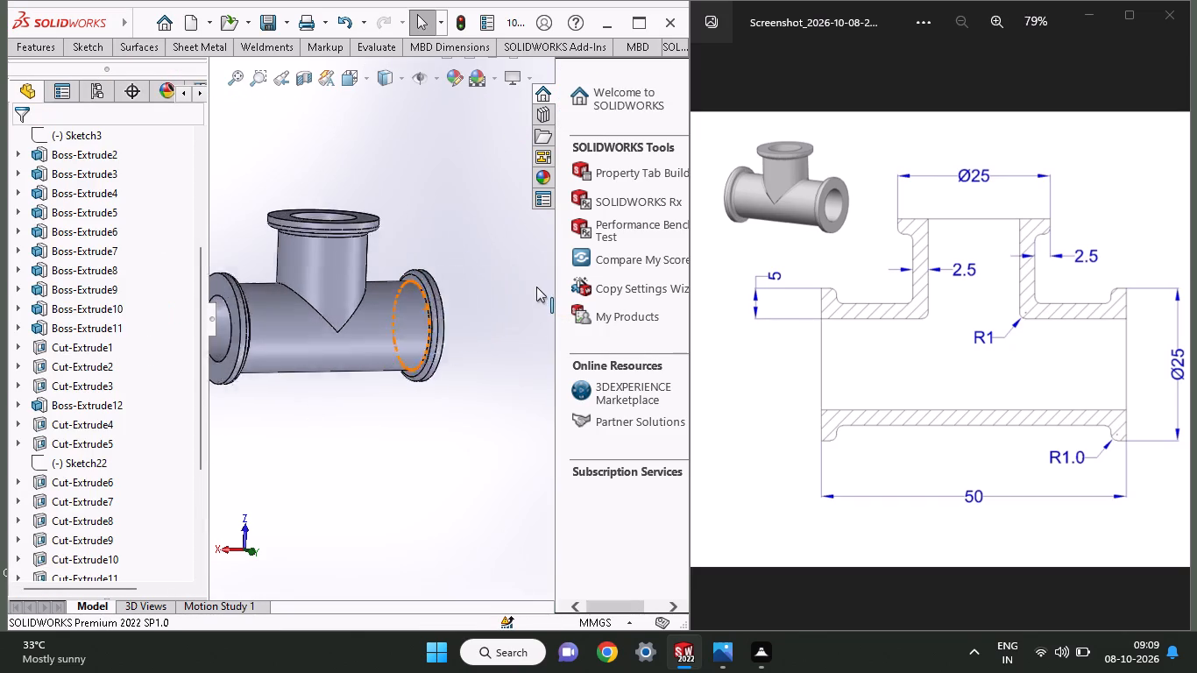
{"action": "scroll", "coordinate": [536, 287], "scroll_direction": "down", "scroll_amount": 1, "text": "ctrl"}
{"action": "scroll", "coordinate": [216, 263], "scroll_direction": "down", "scroll_amount": 3, "text": "ctrl"}
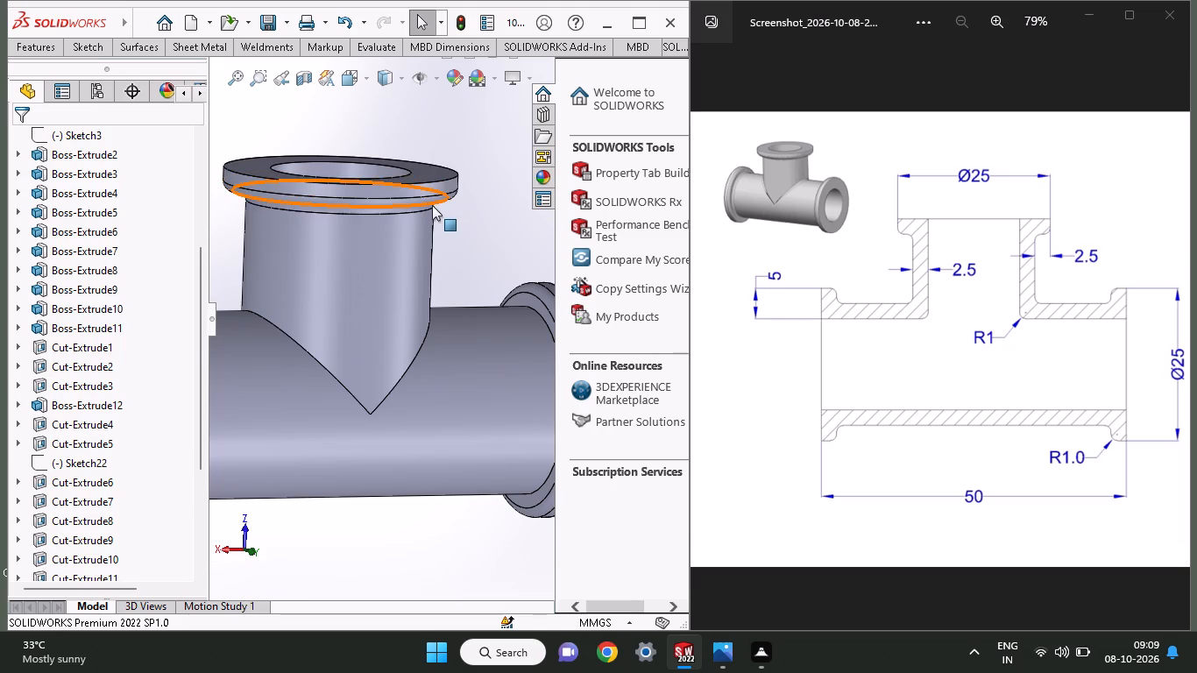
{"action": "left_click", "coordinate": [51, 47]}
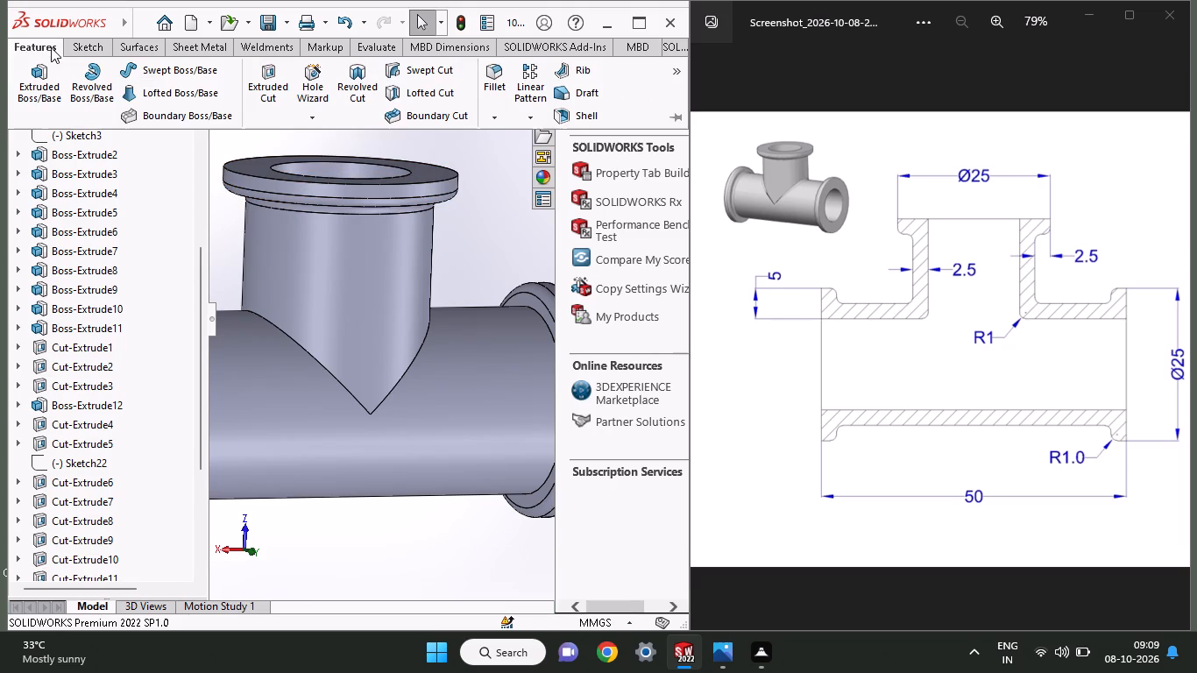
{"action": "left_click", "coordinate": [499, 96]}
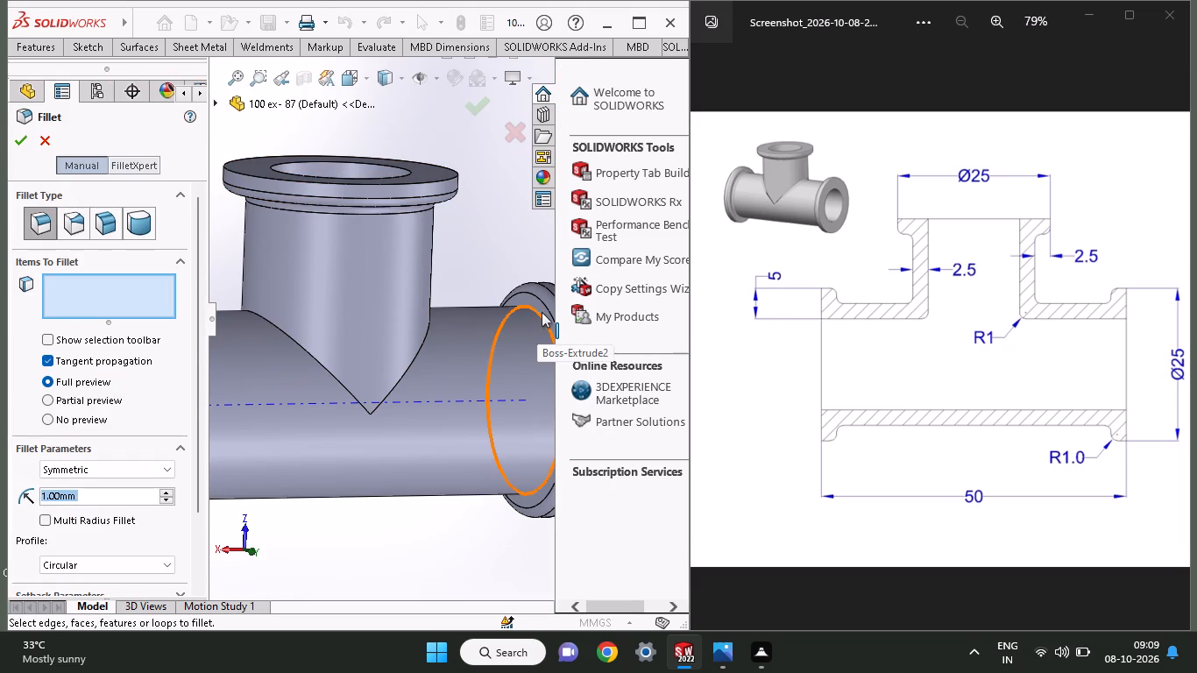
{"action": "left_click", "coordinate": [541, 315]}
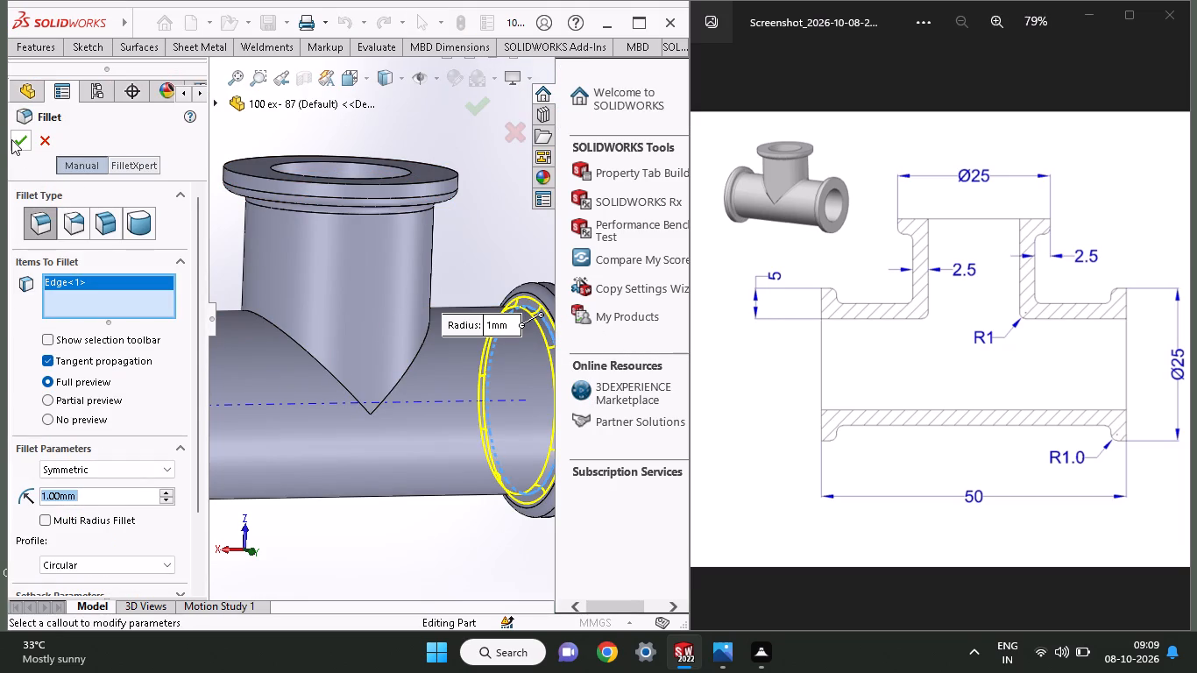
{"action": "left_click", "coordinate": [11, 139]}
Fillet the junction between the branch and main pipe with a 1 mm radius, using the branch pipe's cylindrical face as the item to fillet.
{"action": "middle_click_drag", "start_coordinate": [343, 332], "coordinate": [302, 323]}
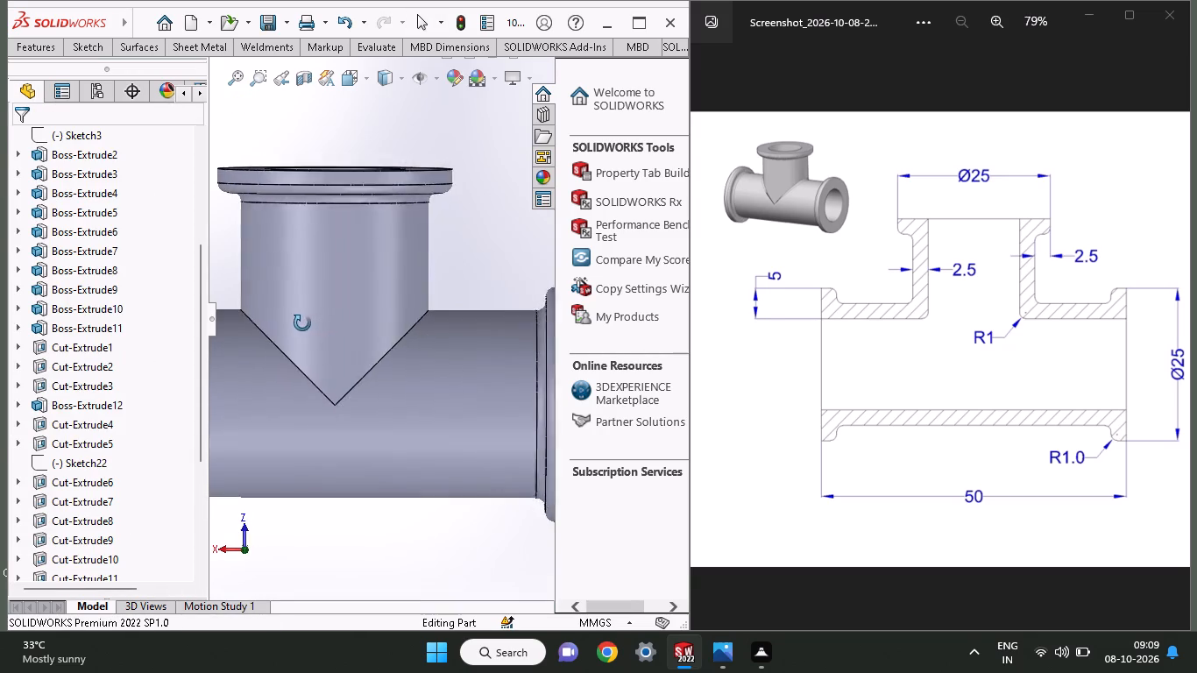
{"action": "middle_click_drag", "start_coordinate": [302, 323], "coordinate": [318, 326]}
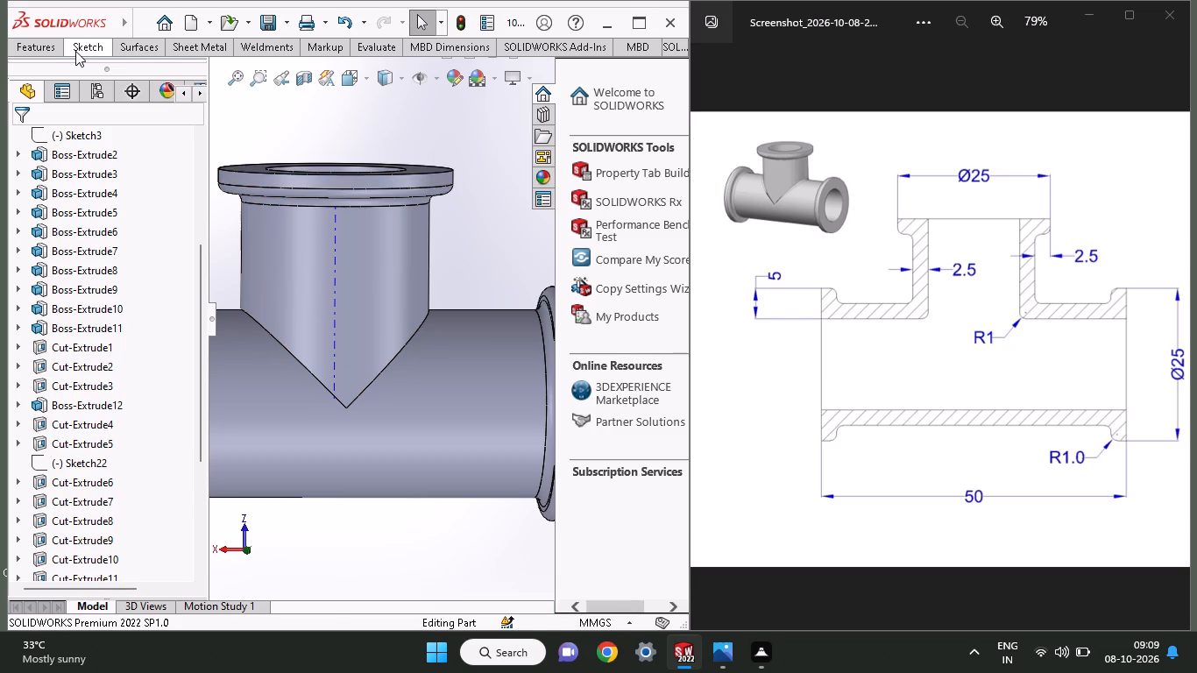
{"action": "left_click", "coordinate": [48, 44]}
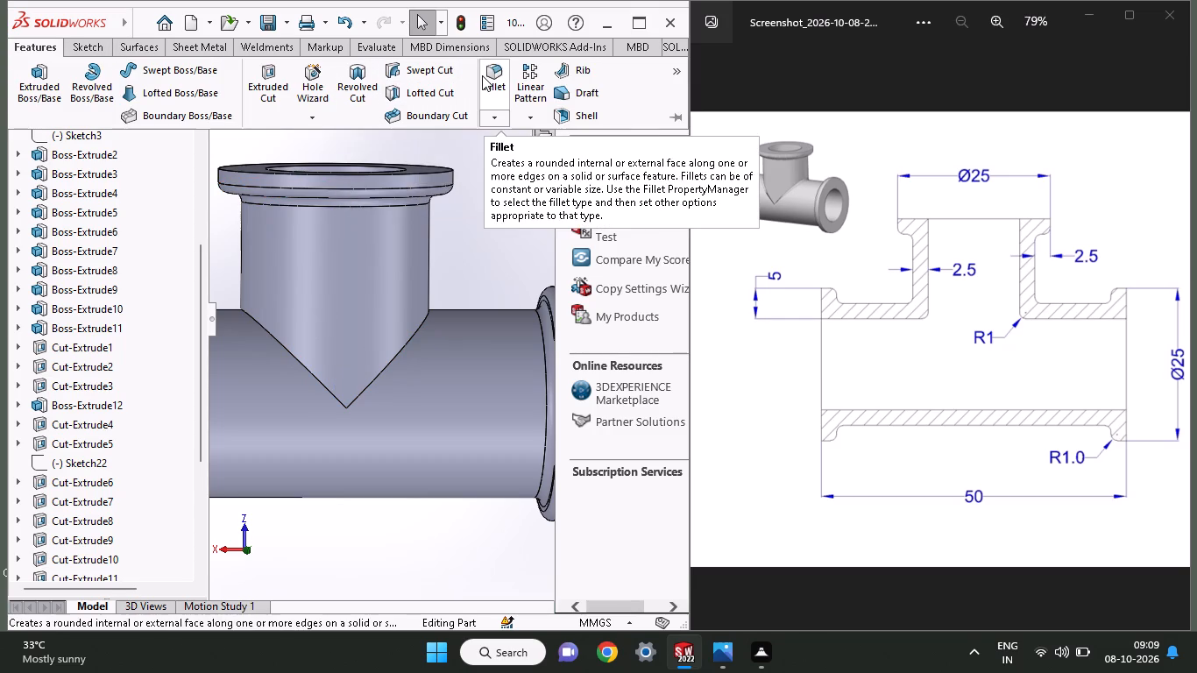
{"action": "left_click", "coordinate": [482, 75]}
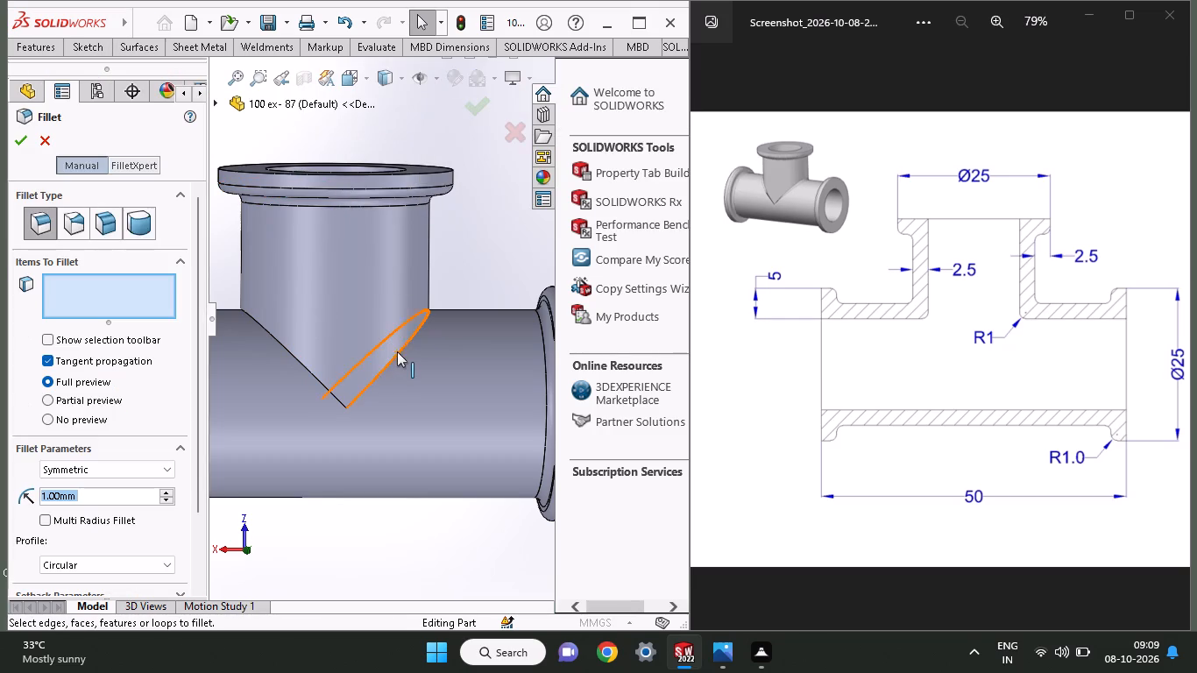
{"action": "left_click", "coordinate": [410, 334]}
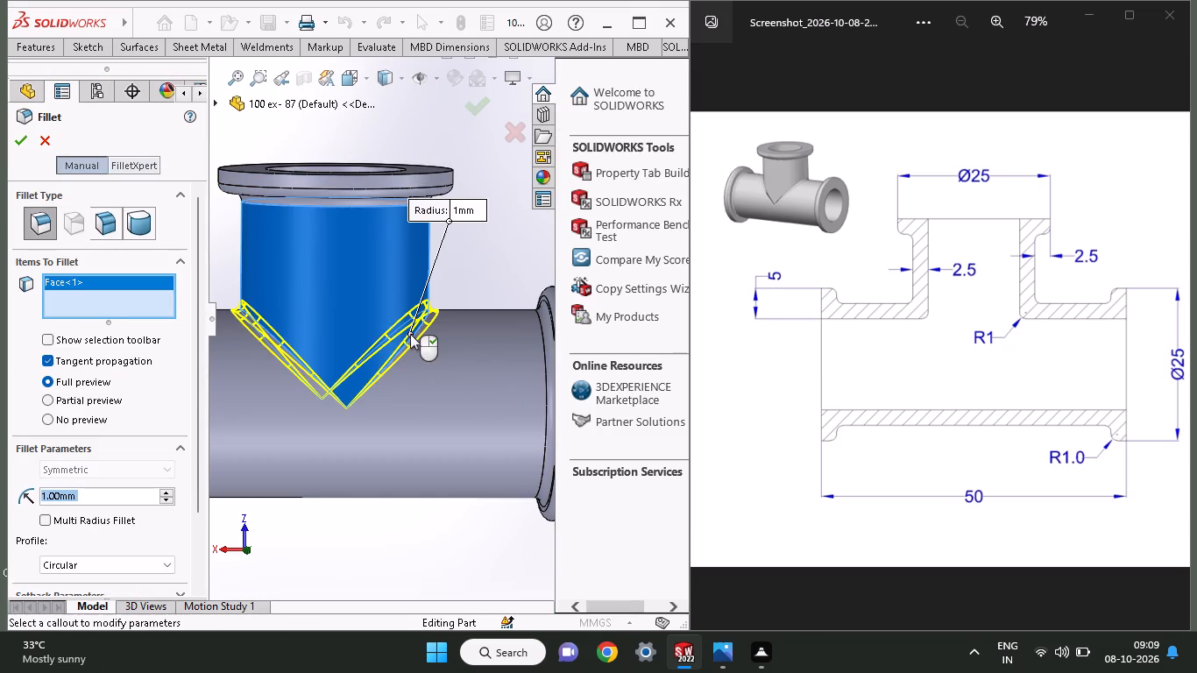
{"action": "middle_click_drag", "start_coordinate": [203, 330], "coordinate": [272, 368]}
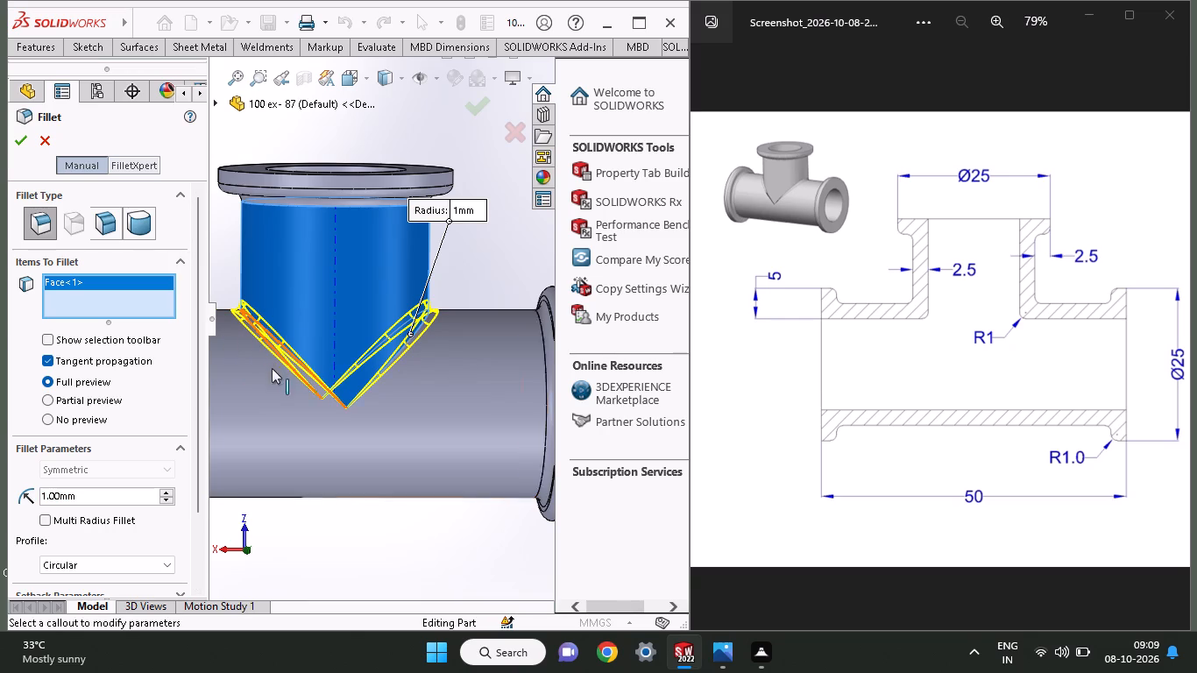
{"action": "middle_click_drag", "start_coordinate": [272, 368], "coordinate": [290, 426]}
{"action": "middle_click_drag", "start_coordinate": [266, 397], "coordinate": [344, 539]}
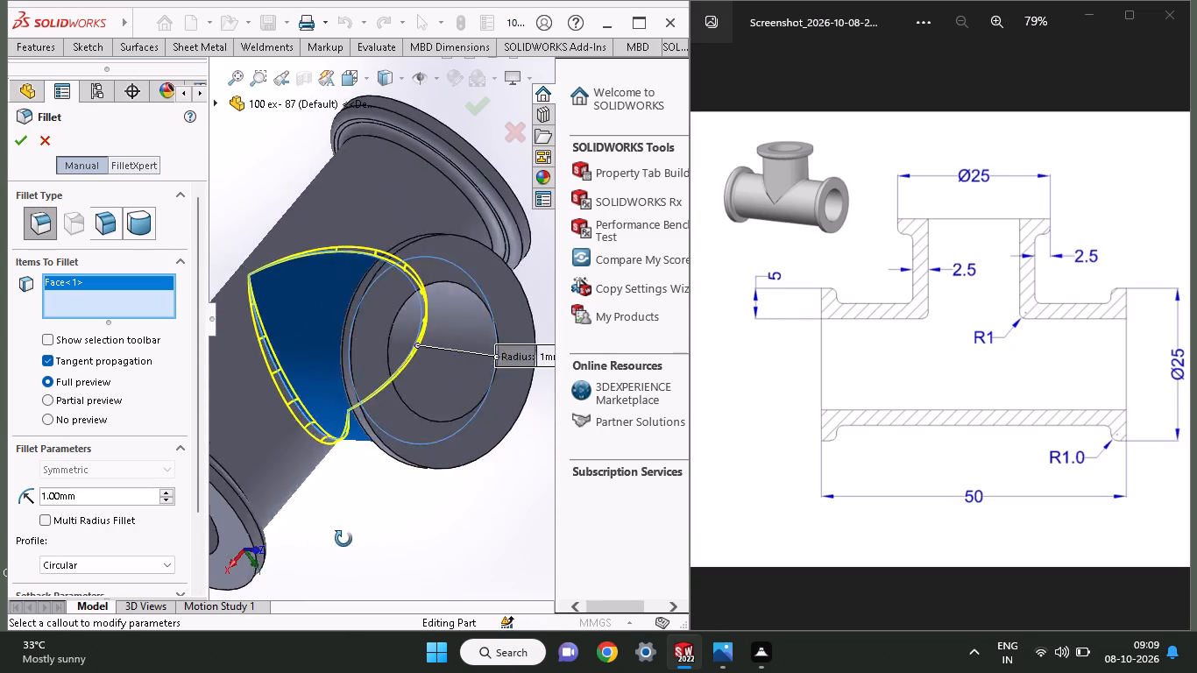
{"action": "middle_click_drag", "start_coordinate": [344, 539], "coordinate": [250, 399]}
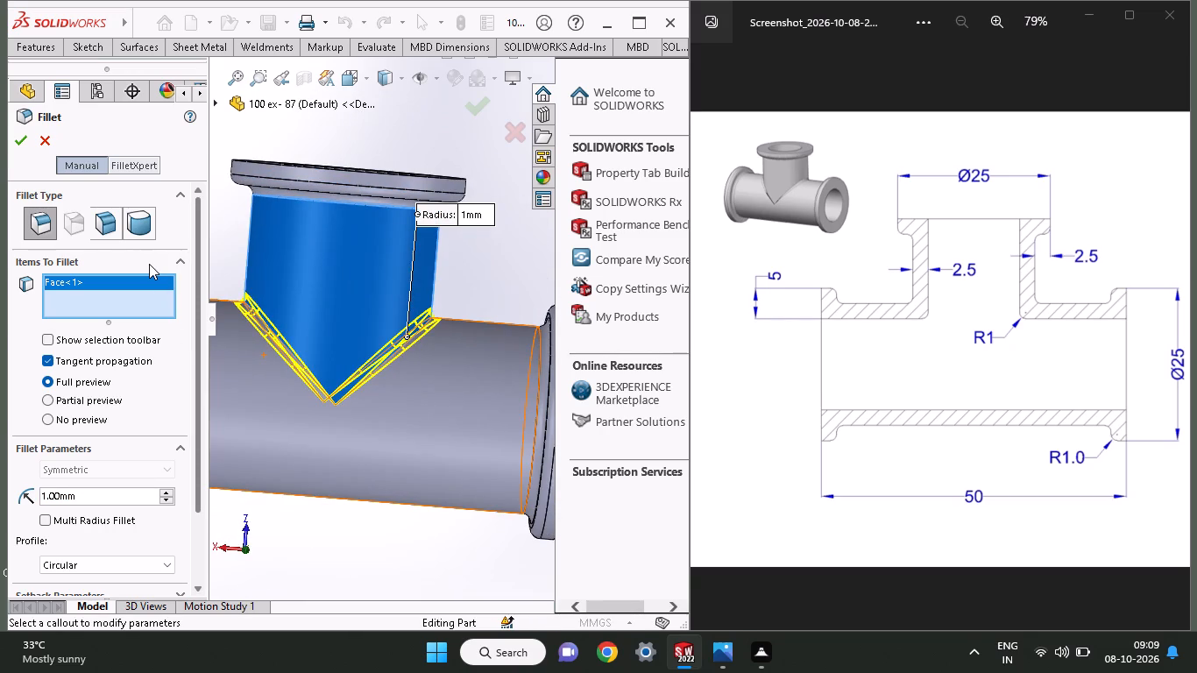
{"action": "left_click", "coordinate": [15, 145]}
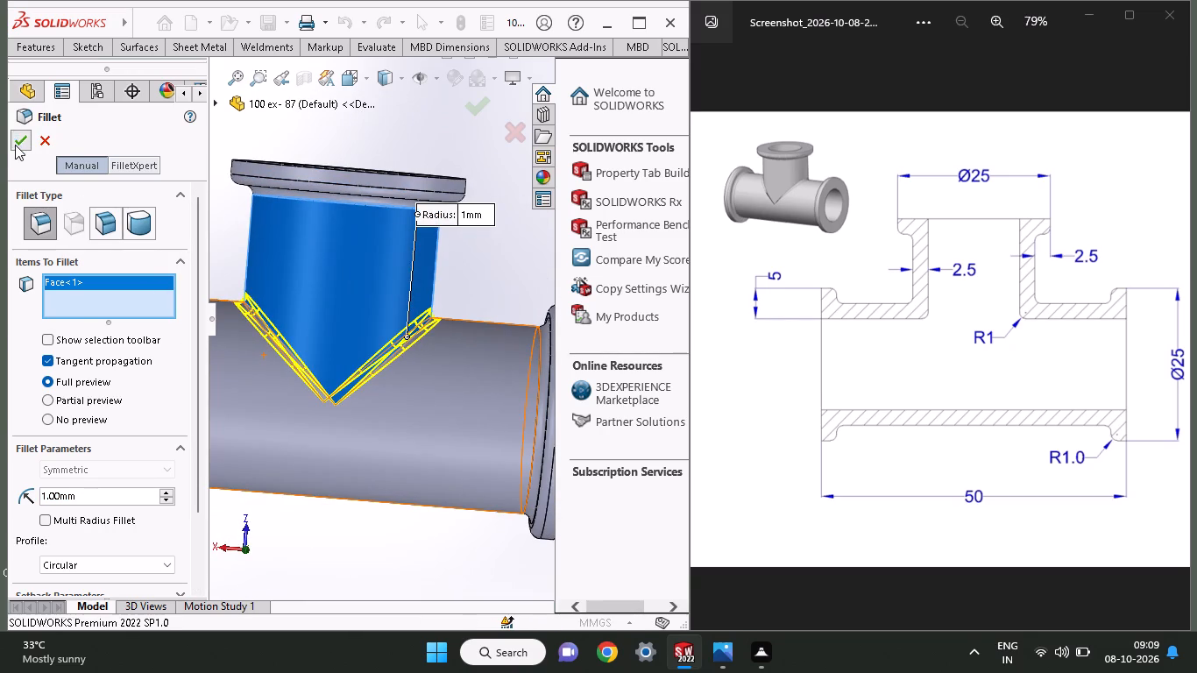
Examine the filleted tee from several angles, checking the branch junction, flanges and bores against the reference drawing.
{"action": "middle_click_drag", "start_coordinate": [348, 389], "coordinate": [295, 380]}
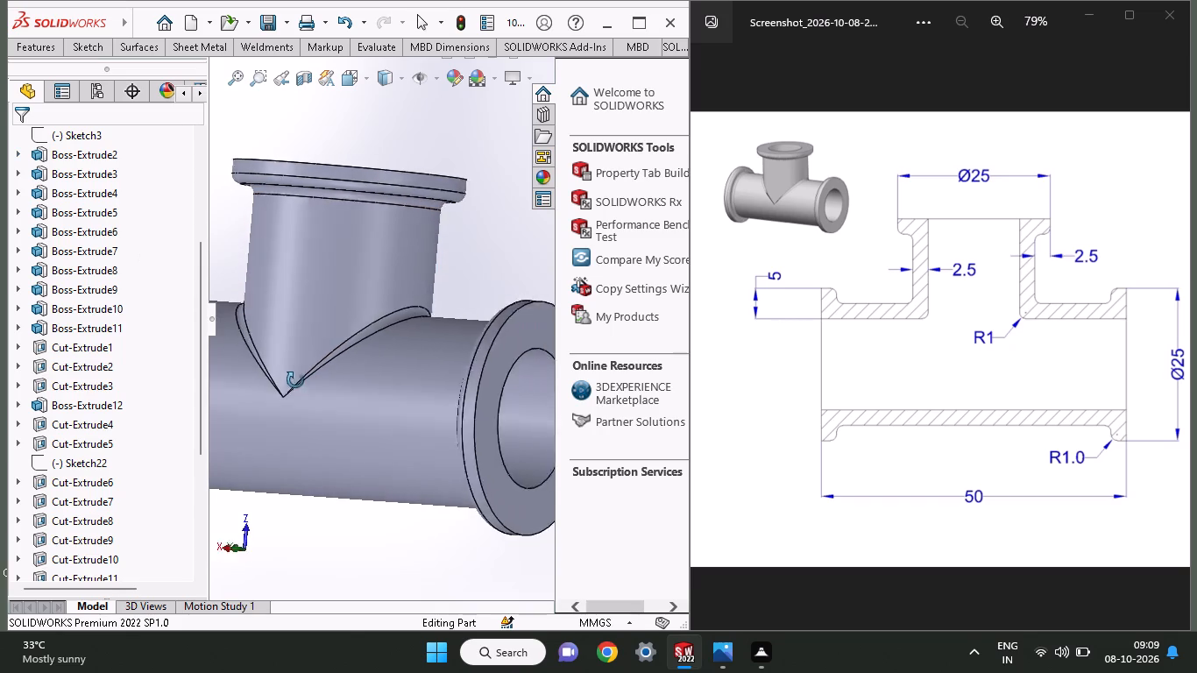
{"action": "middle_click_drag", "start_coordinate": [295, 380], "coordinate": [99, 418]}
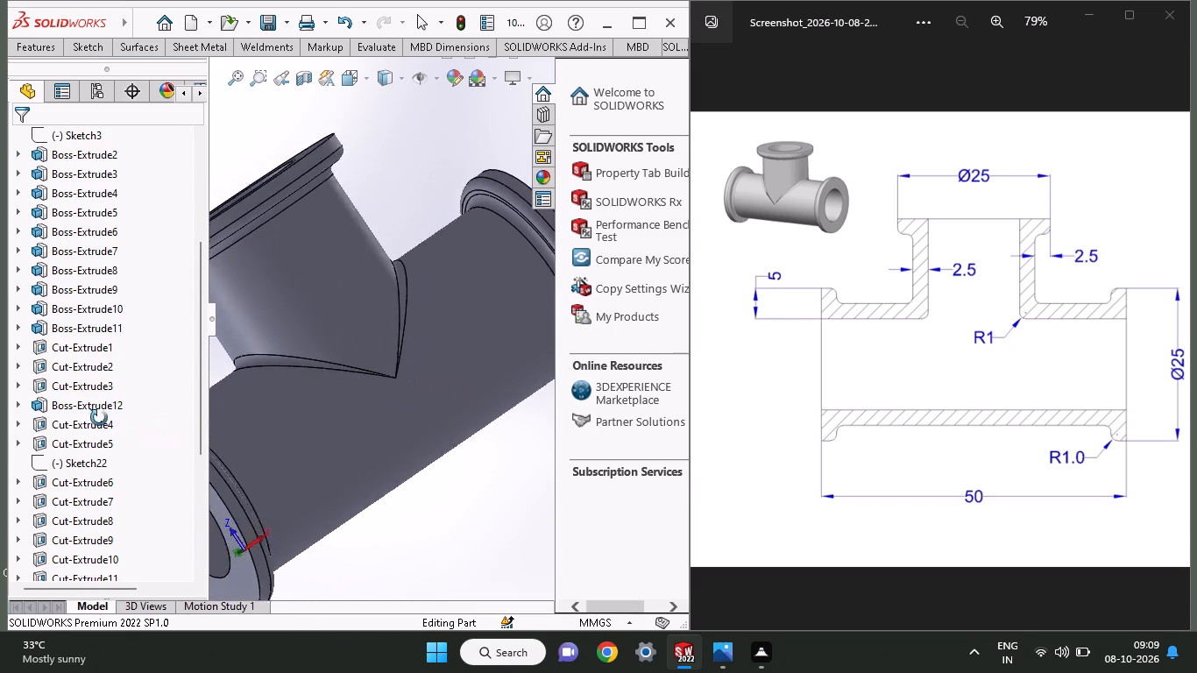
{"action": "middle_click_drag", "start_coordinate": [99, 418], "coordinate": [339, 410]}
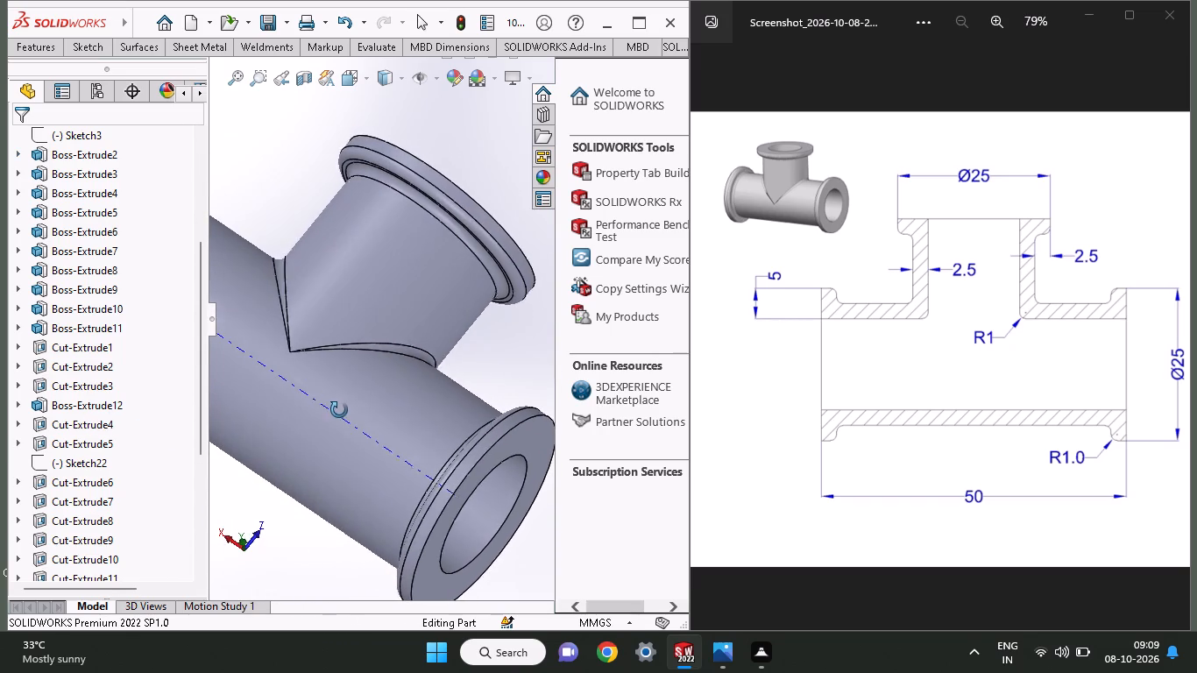
{"action": "middle_click_drag", "start_coordinate": [339, 410], "coordinate": [341, 410]}
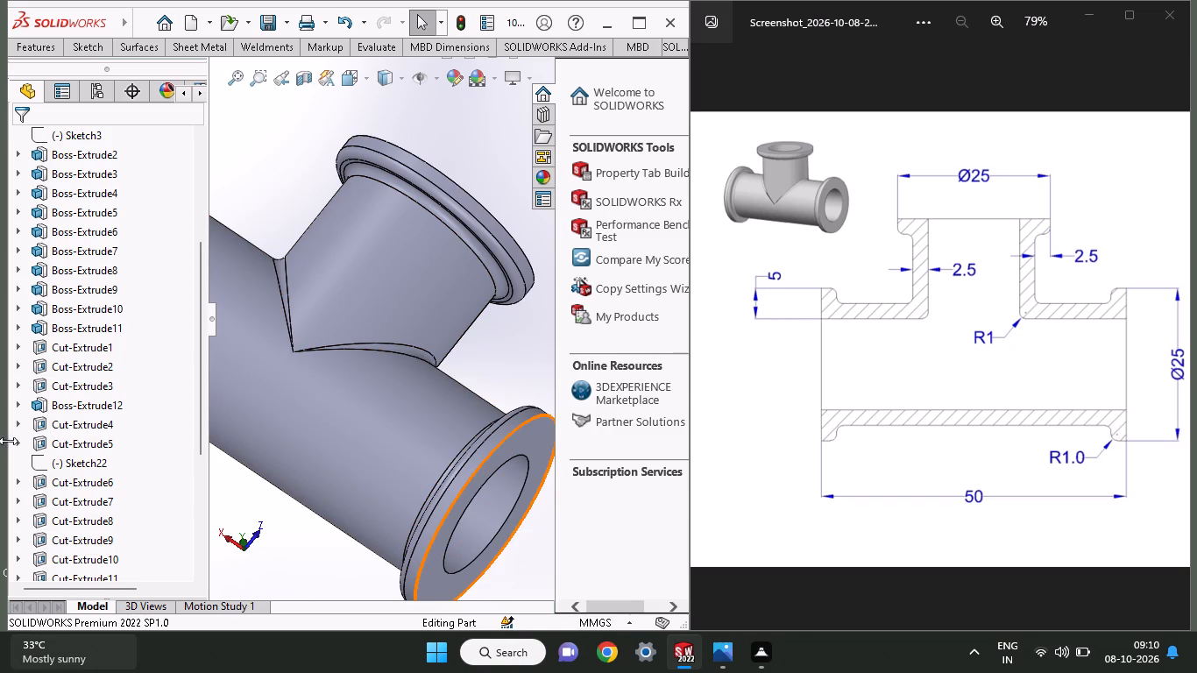
{"action": "middle_click_drag", "start_coordinate": [372, 213], "coordinate": [309, 223]}
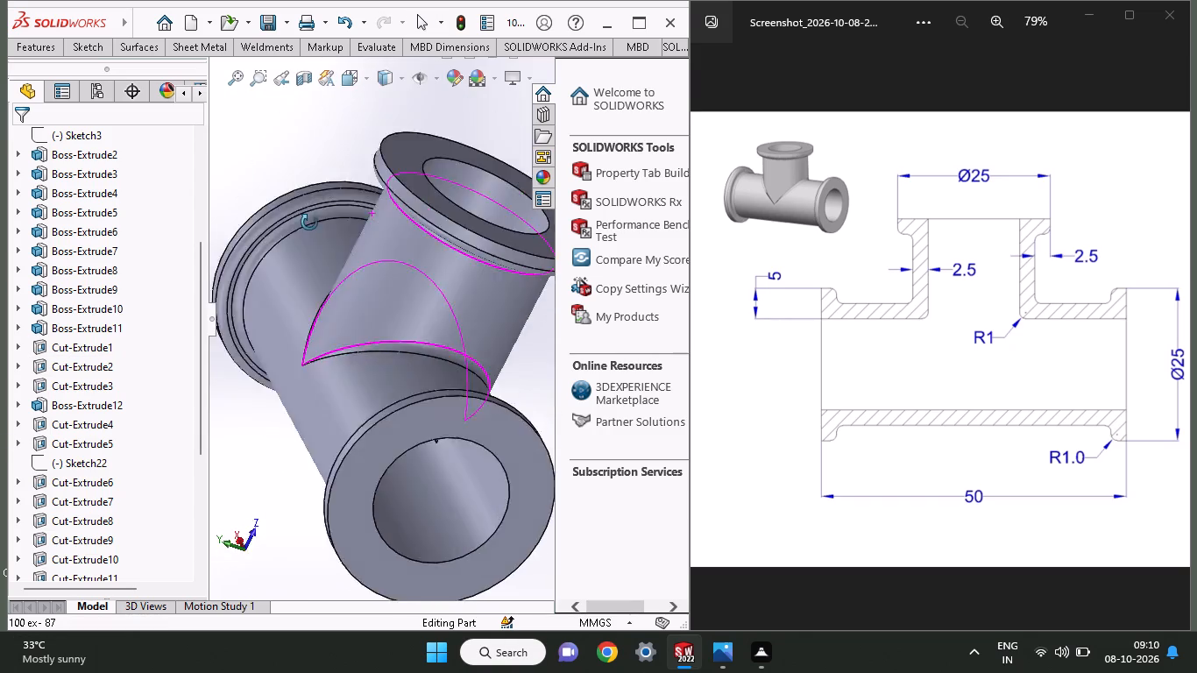
{"action": "middle_click_drag", "start_coordinate": [309, 223], "coordinate": [284, 178]}
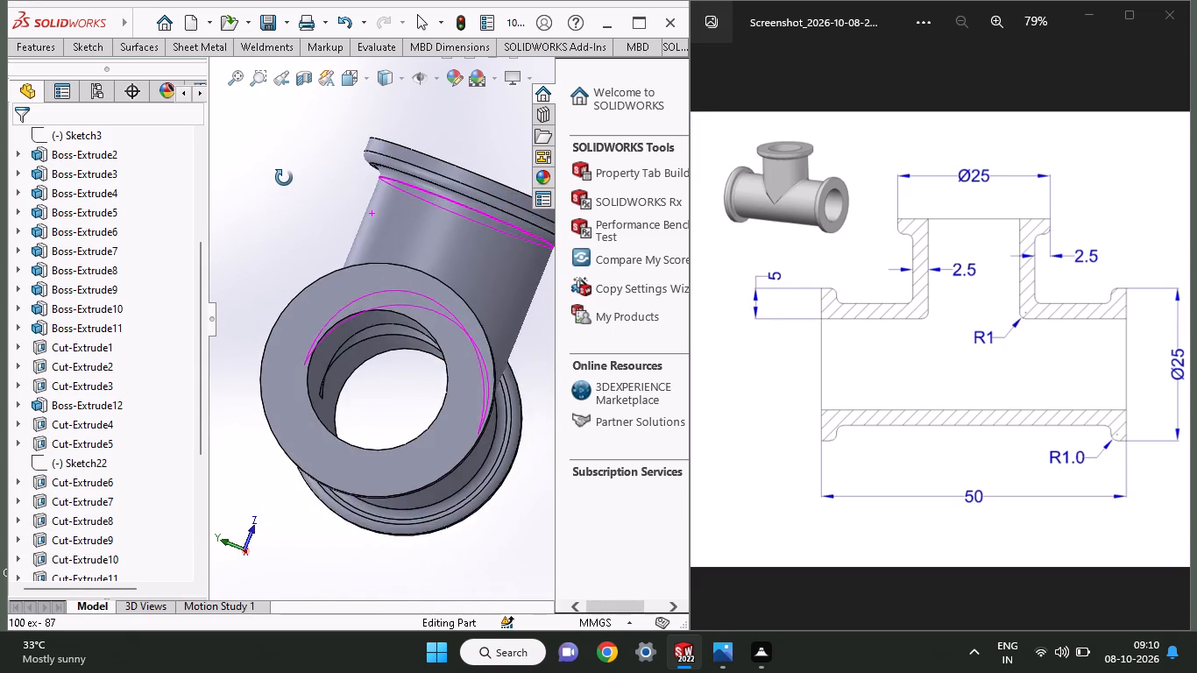
{"action": "middle_click_drag", "start_coordinate": [284, 178], "coordinate": [273, 259]}
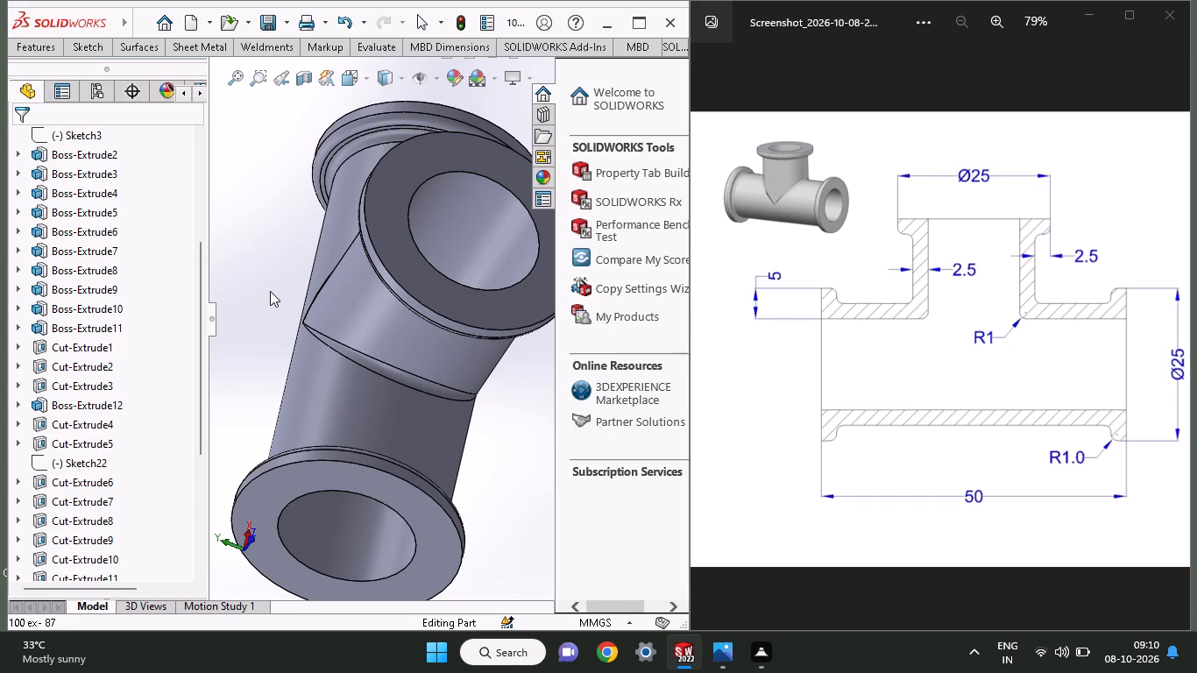
{"action": "middle_click_drag", "start_coordinate": [326, 310], "coordinate": [303, 263]}
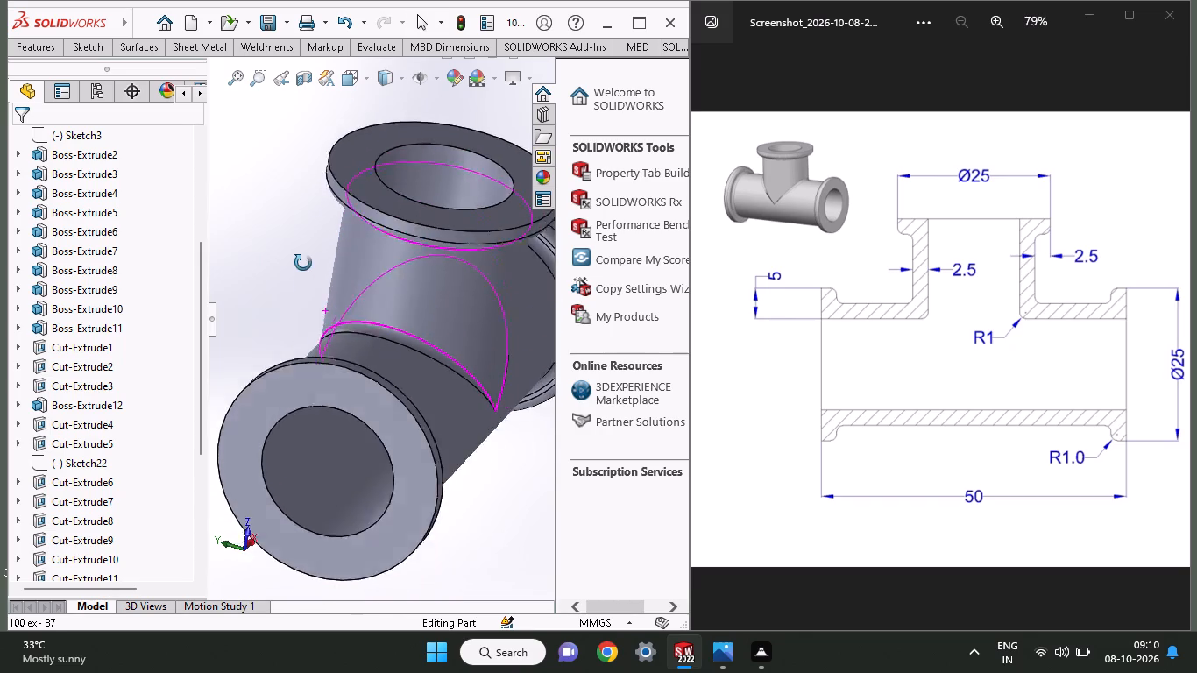
{"action": "middle_click_drag", "start_coordinate": [303, 263], "coordinate": [323, 290]}
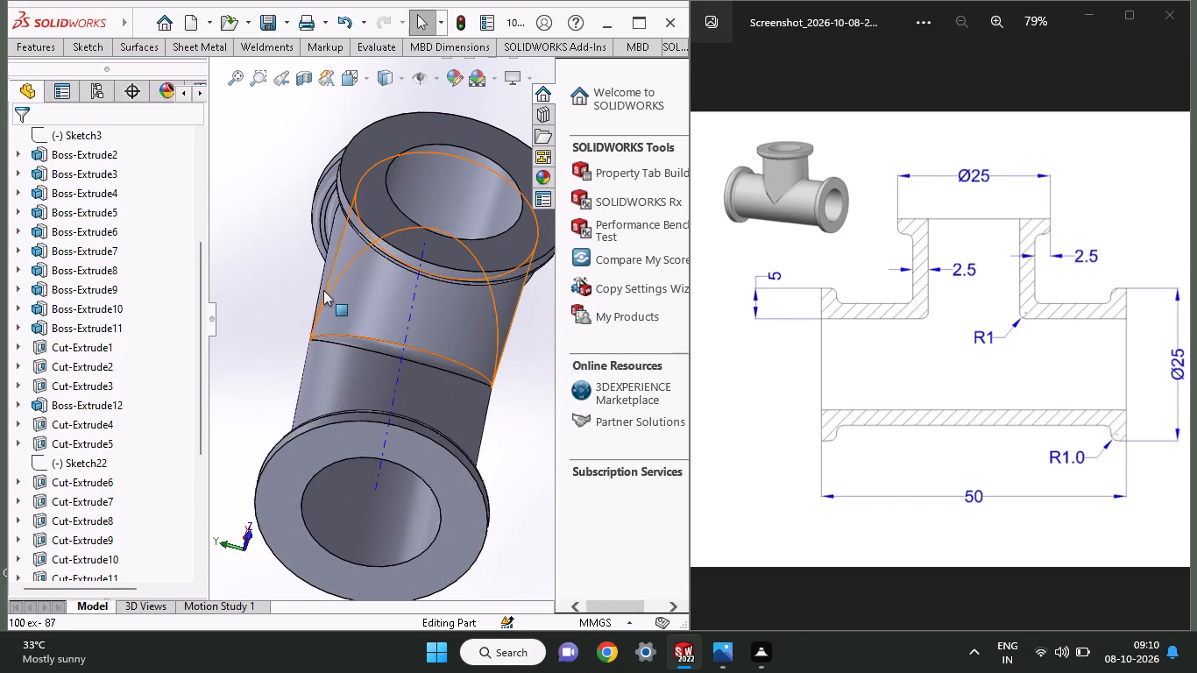
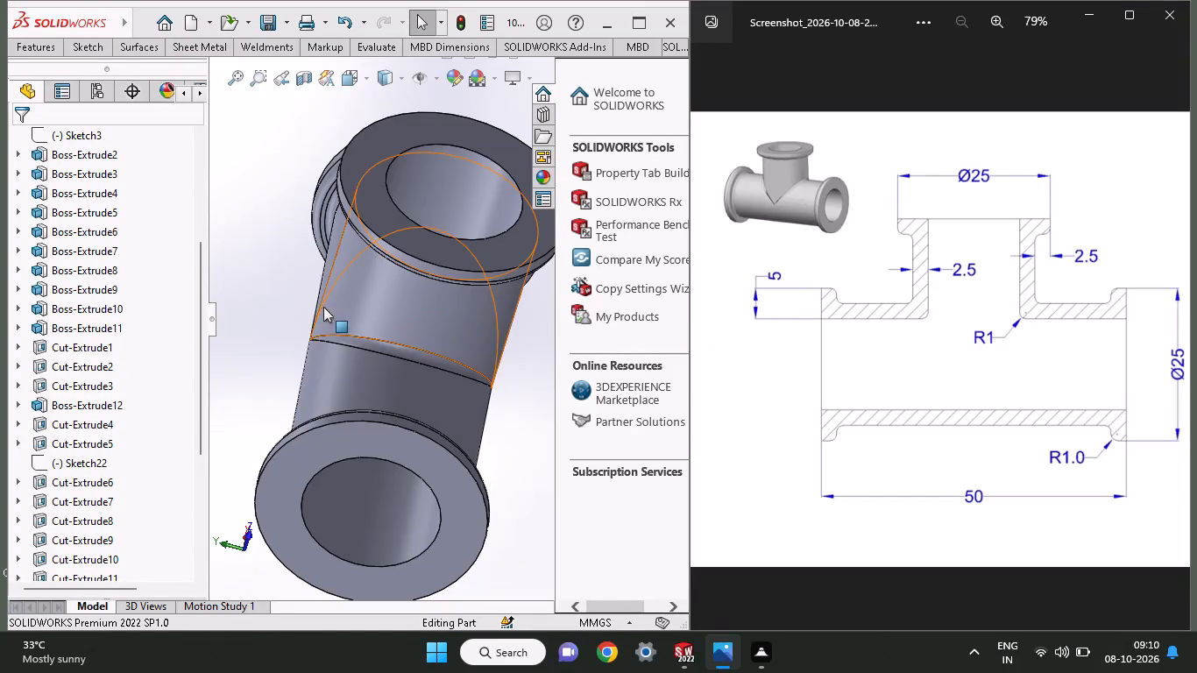
Save the filleted tee as a SOLIDWORKS part named 100 ex- 87 in Documents, replacing the existing file.
{"action": "middle_click_drag", "start_coordinate": [329, 321], "coordinate": [377, 351]}
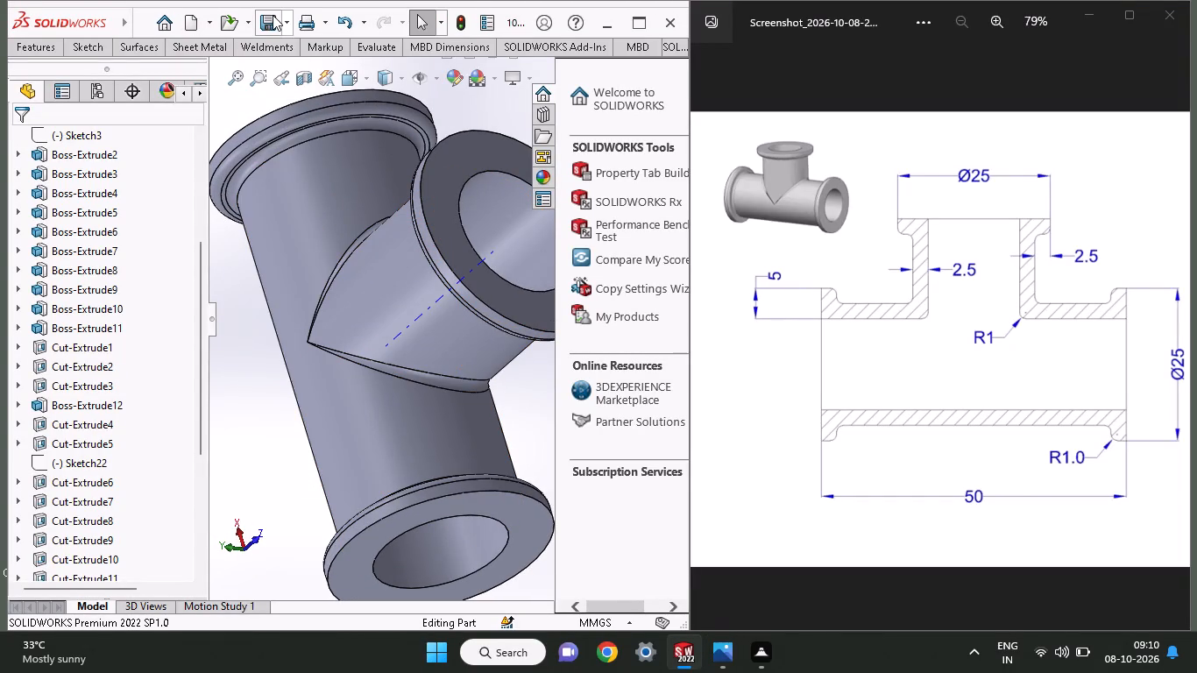
{"action": "left_click", "coordinate": [283, 18]}
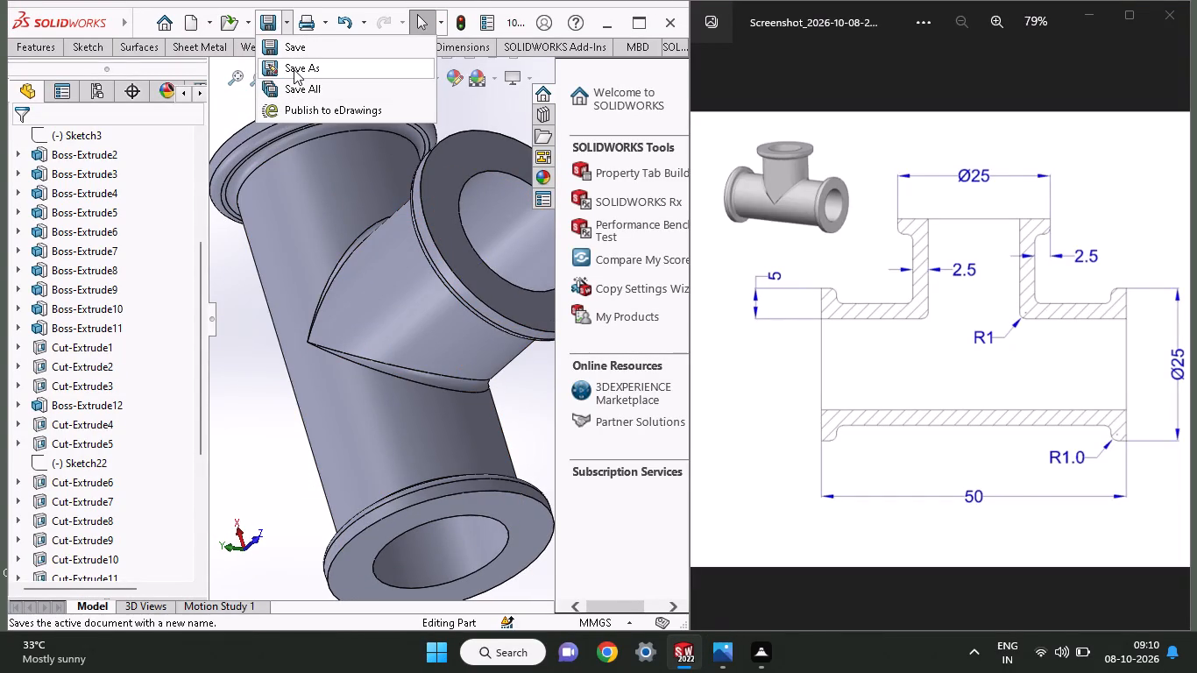
{"action": "left_click", "coordinate": [294, 69]}
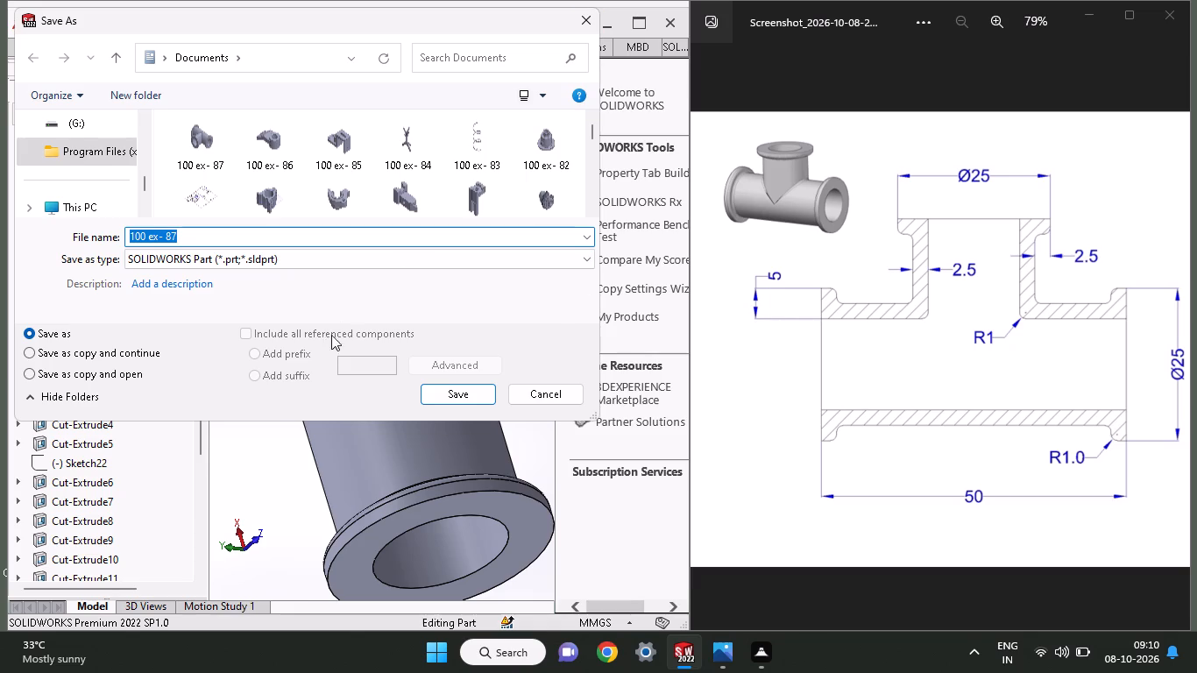
{"action": "left_click", "coordinate": [452, 398]}
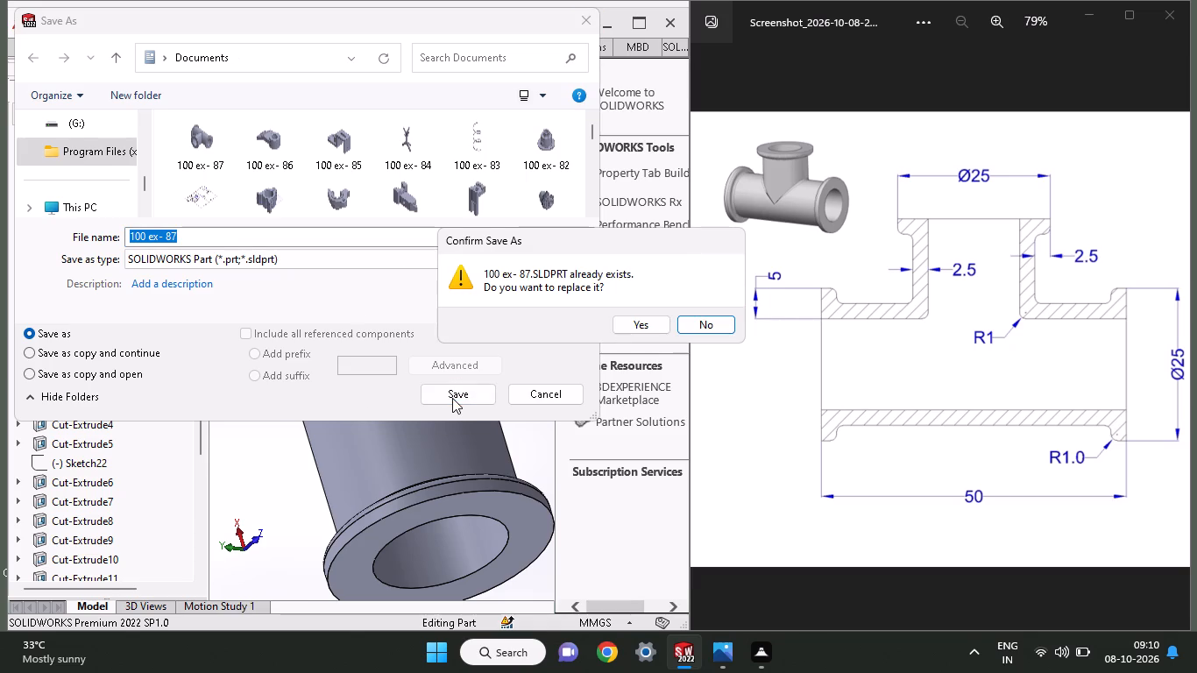
{"action": "left_click", "coordinate": [633, 320]}
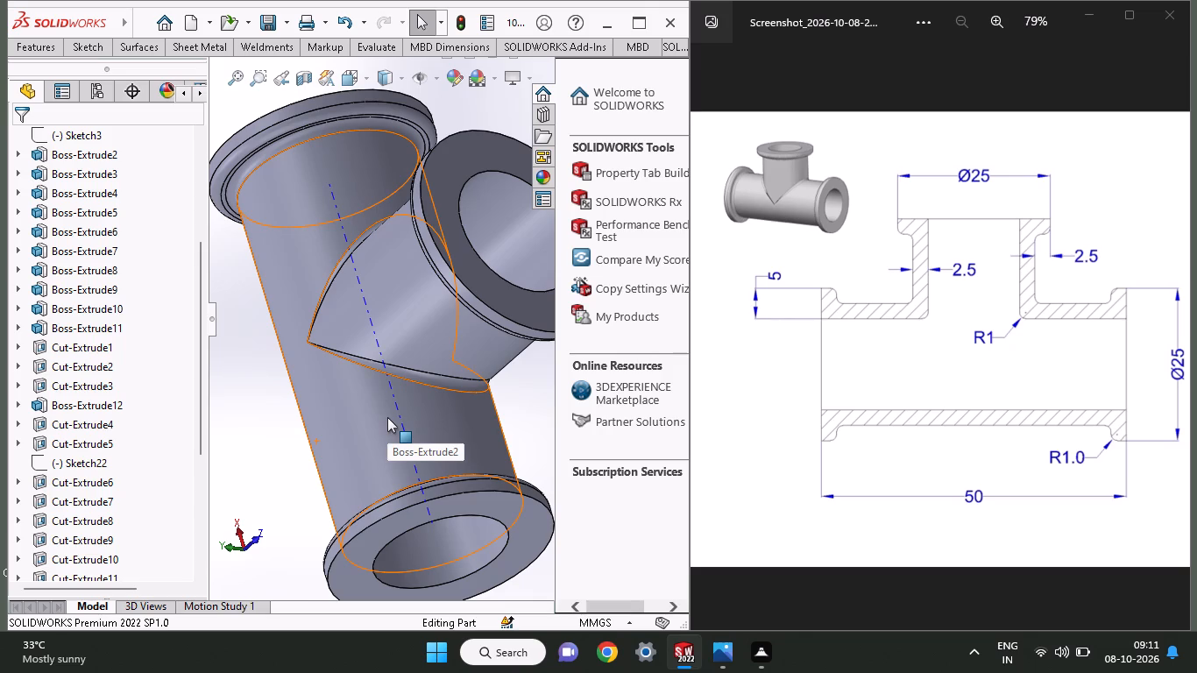
Make a drawing from the tee part using the A (ANSI) Landscape standard sheet size with the sheet format displayed.
{"action": "left_click", "coordinate": [131, 24]}
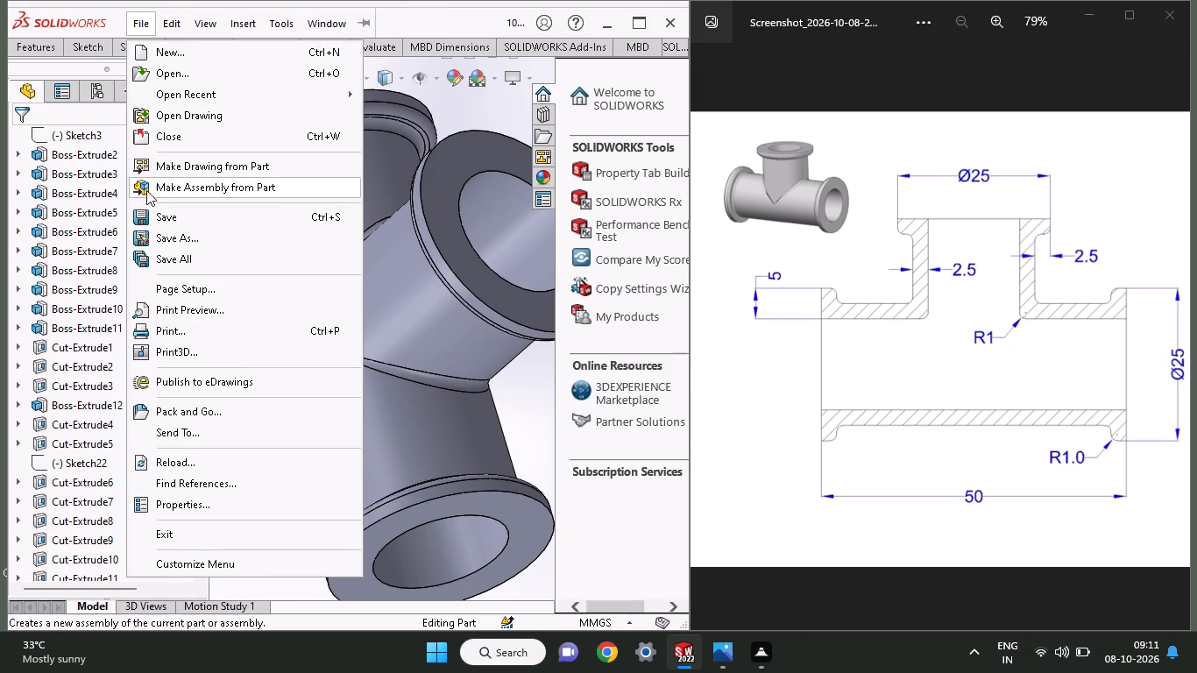
{"action": "left_click", "coordinate": [160, 171]}
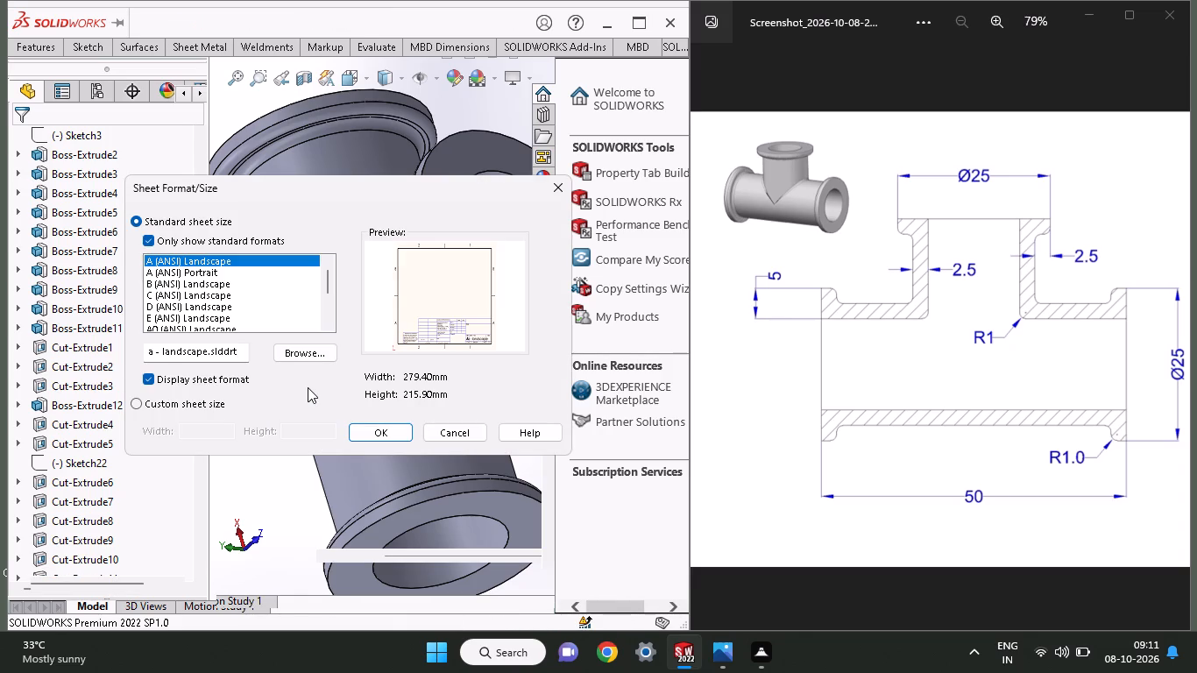
{"action": "left_click", "coordinate": [364, 436]}
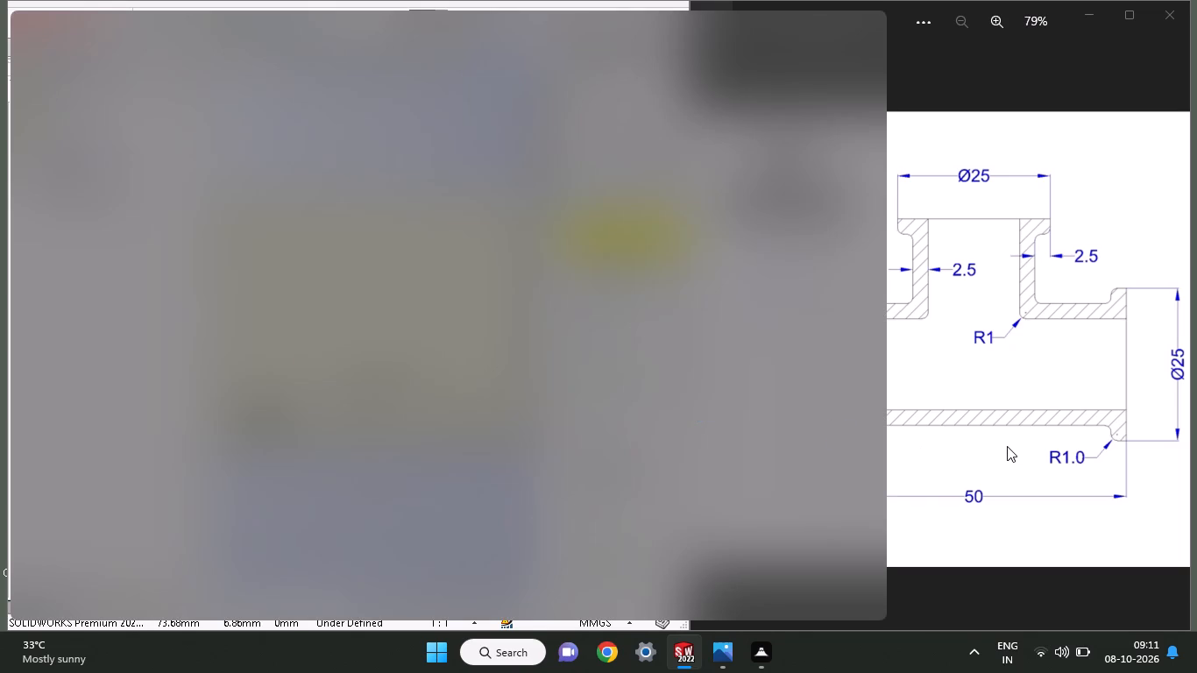
{"action": "left_click", "coordinate": [1007, 446]}
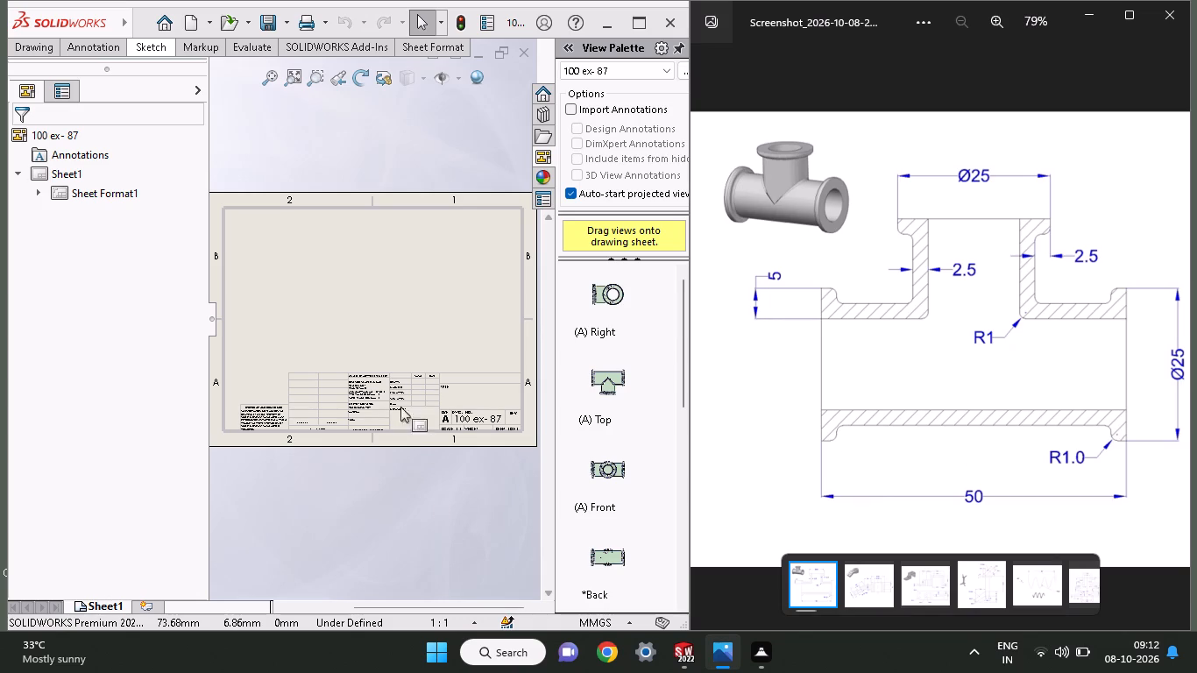
Replace the sheet carrying the border and title block with a blank sheet at 1:2 scale.
{"action": "left_click_drag", "start_coordinate": [379, 364], "coordinate": [379, 408]}
{"action": "right_click", "coordinate": [379, 408]}
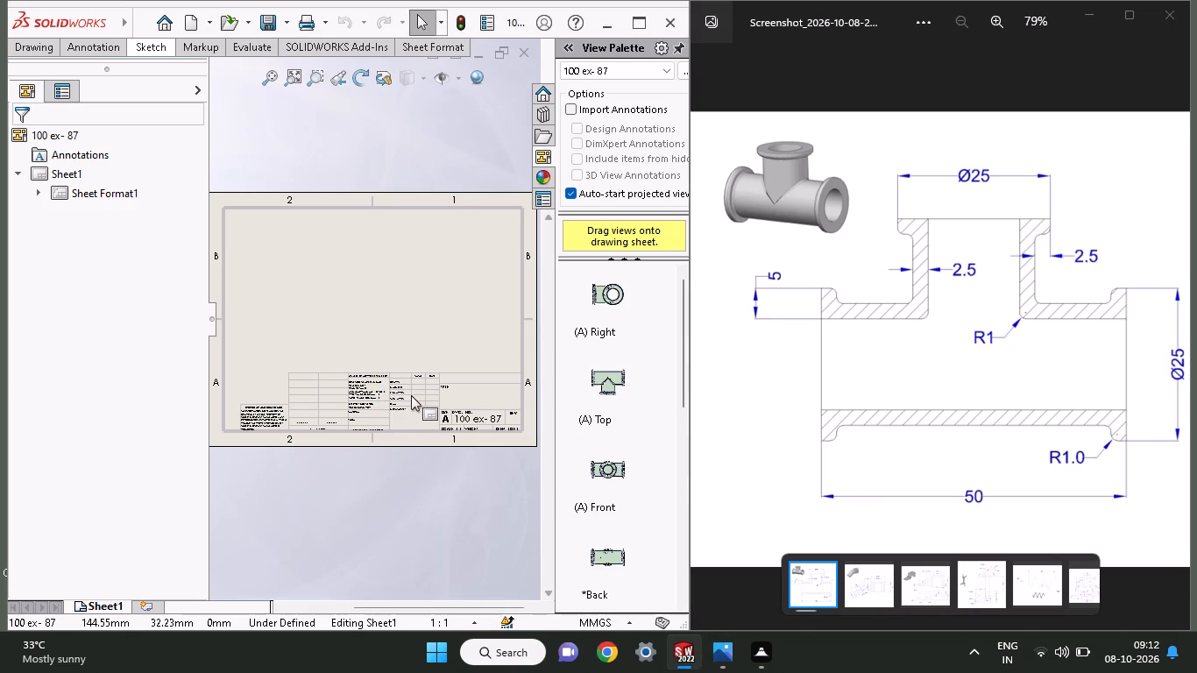
{"action": "left_click", "coordinate": [414, 419]}
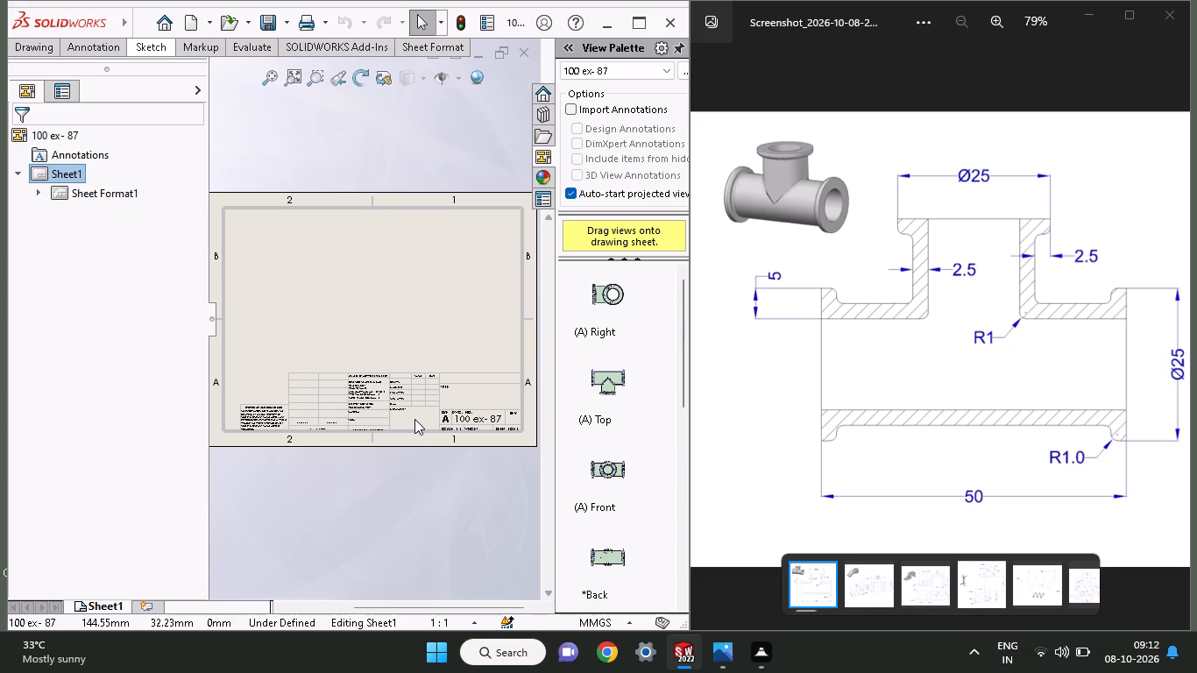
{"action": "left_click_drag", "start_coordinate": [405, 372], "coordinate": [403, 413]}
{"action": "right_click", "coordinate": [403, 413]}
{"action": "left_click_drag", "start_coordinate": [292, 370], "coordinate": [348, 413]}
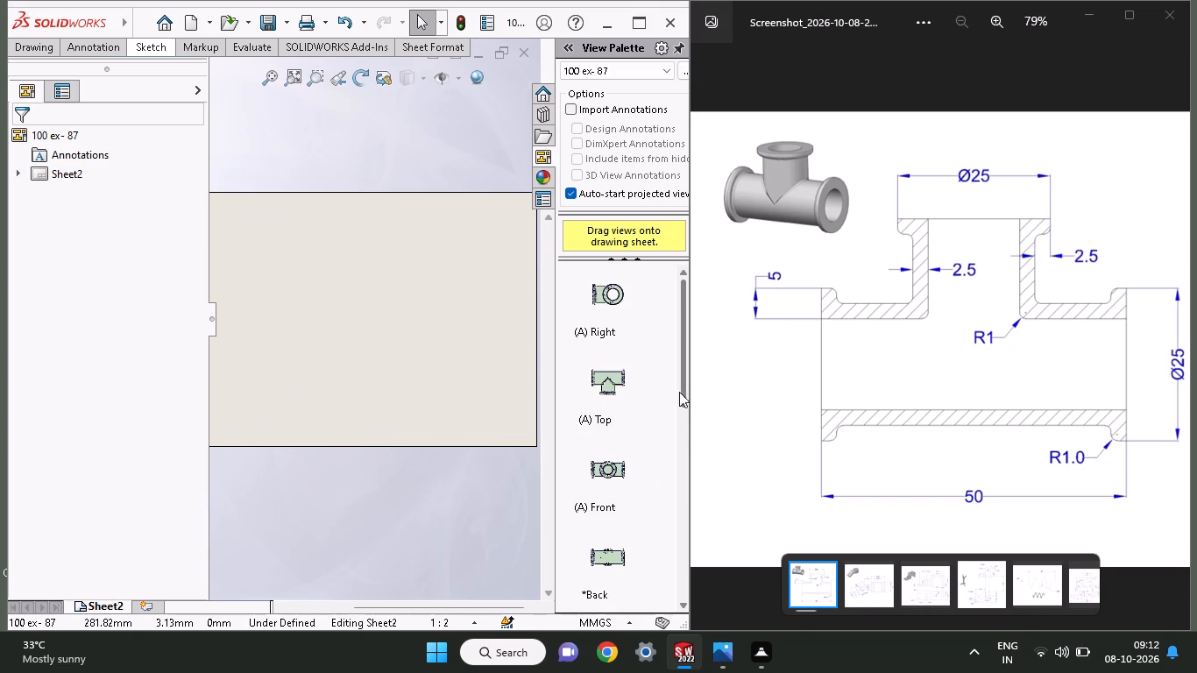
Place the tee's Bottom view from the view palette near the middle of the blank sheet.
{"action": "left_click_drag", "start_coordinate": [683, 400], "coordinate": [683, 496]}
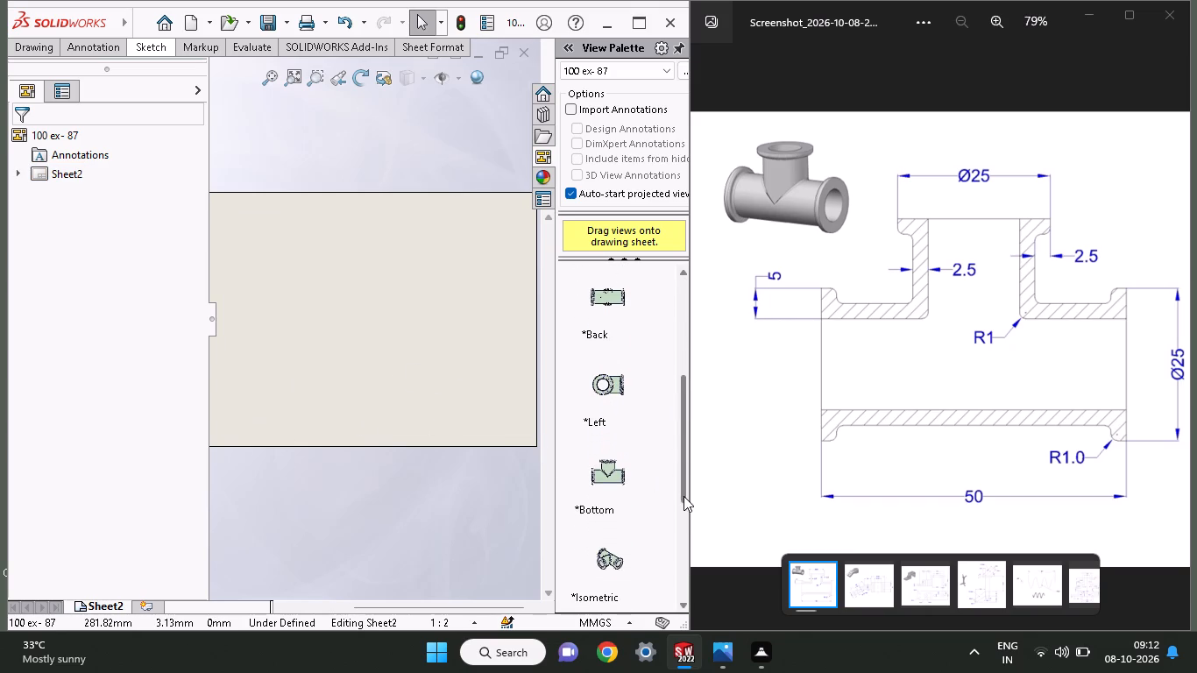
{"action": "left_click_drag", "start_coordinate": [683, 496], "coordinate": [683, 497]}
{"action": "left_click_drag", "start_coordinate": [602, 472], "coordinate": [328, 309]}
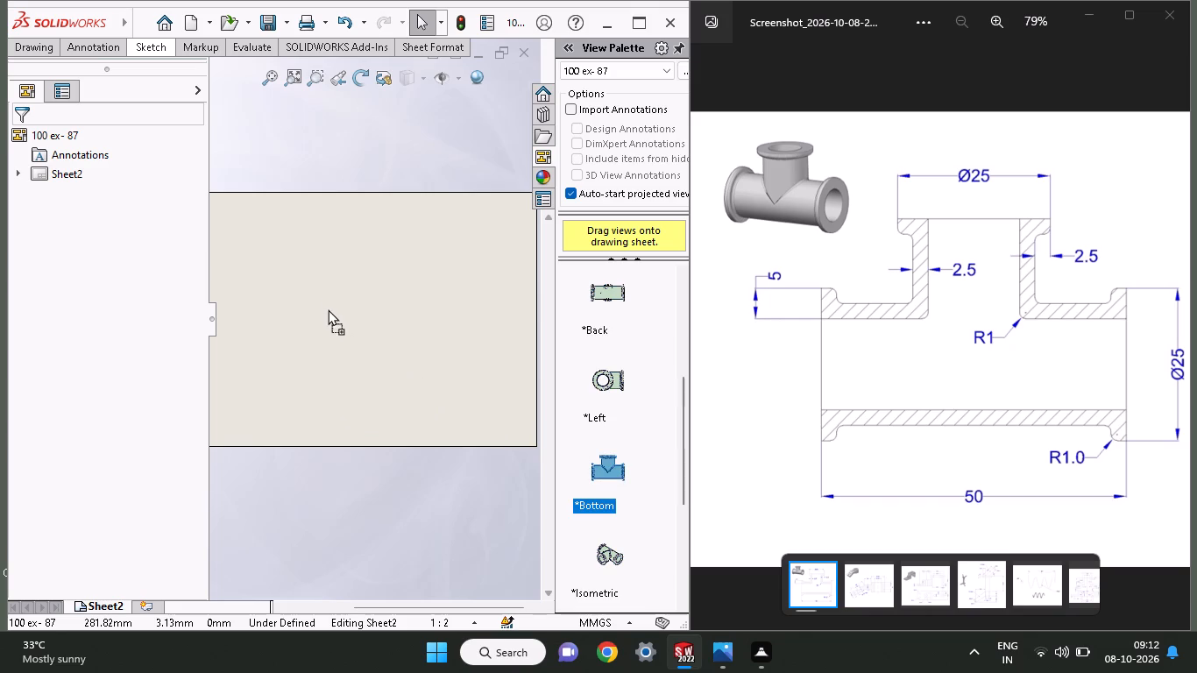
{"action": "left_click_drag", "start_coordinate": [328, 309], "coordinate": [330, 266]}
{"action": "left_click_drag", "start_coordinate": [330, 266], "coordinate": [368, 343]}
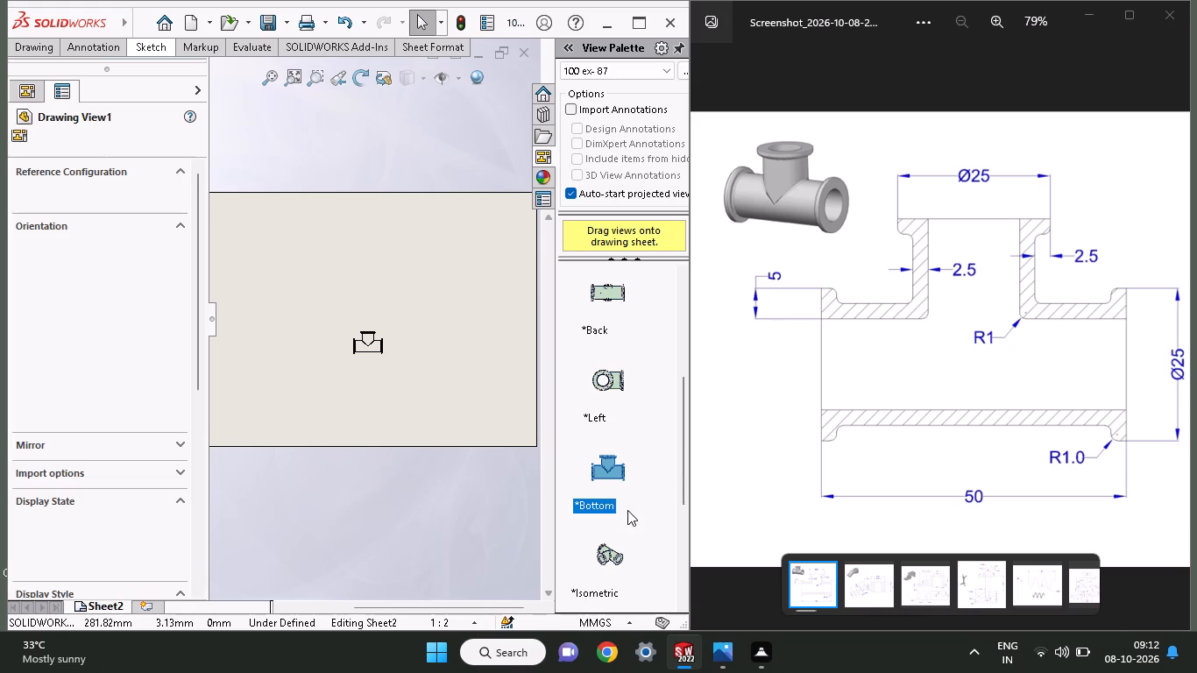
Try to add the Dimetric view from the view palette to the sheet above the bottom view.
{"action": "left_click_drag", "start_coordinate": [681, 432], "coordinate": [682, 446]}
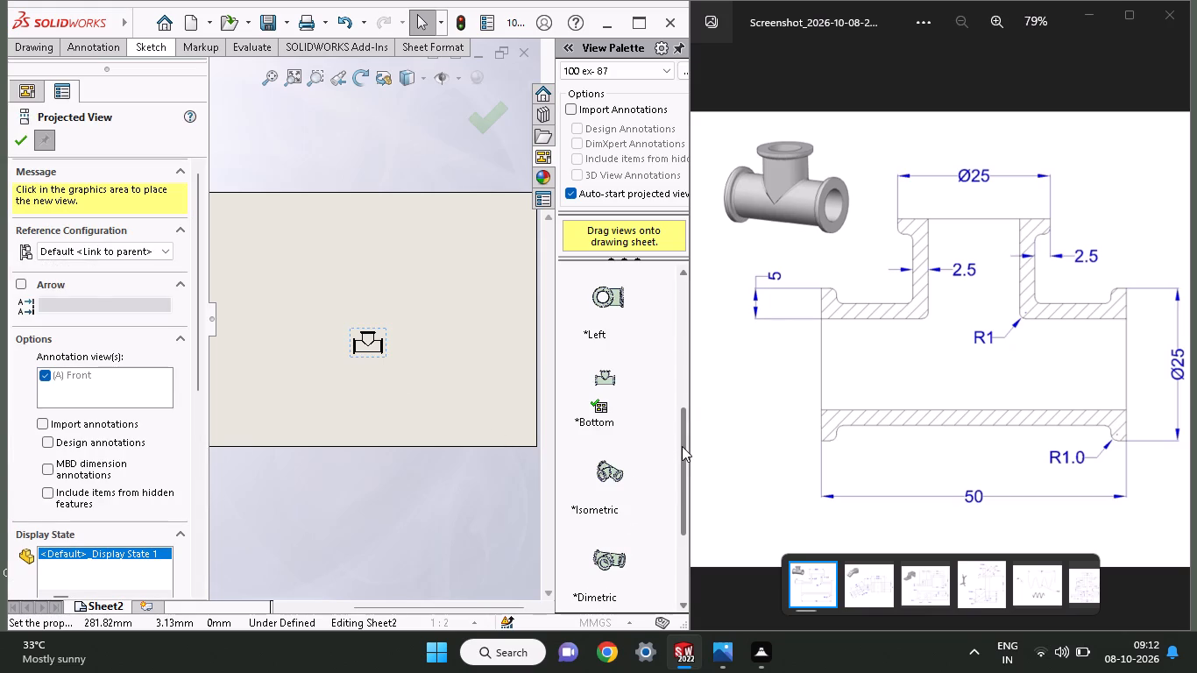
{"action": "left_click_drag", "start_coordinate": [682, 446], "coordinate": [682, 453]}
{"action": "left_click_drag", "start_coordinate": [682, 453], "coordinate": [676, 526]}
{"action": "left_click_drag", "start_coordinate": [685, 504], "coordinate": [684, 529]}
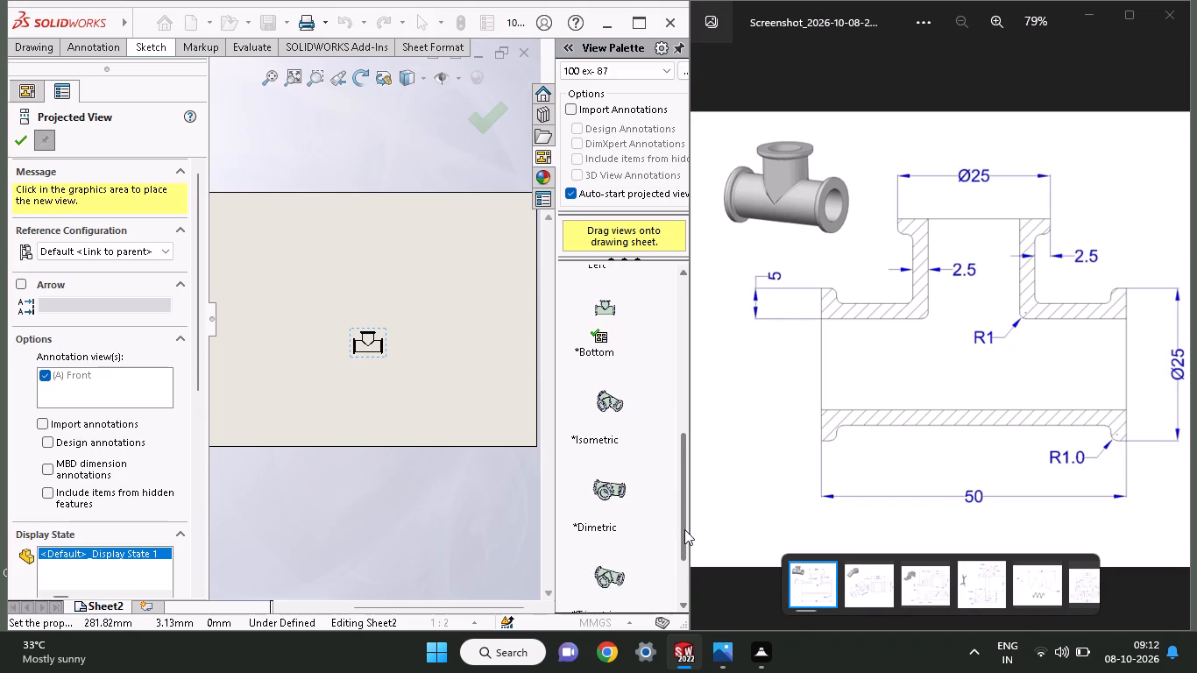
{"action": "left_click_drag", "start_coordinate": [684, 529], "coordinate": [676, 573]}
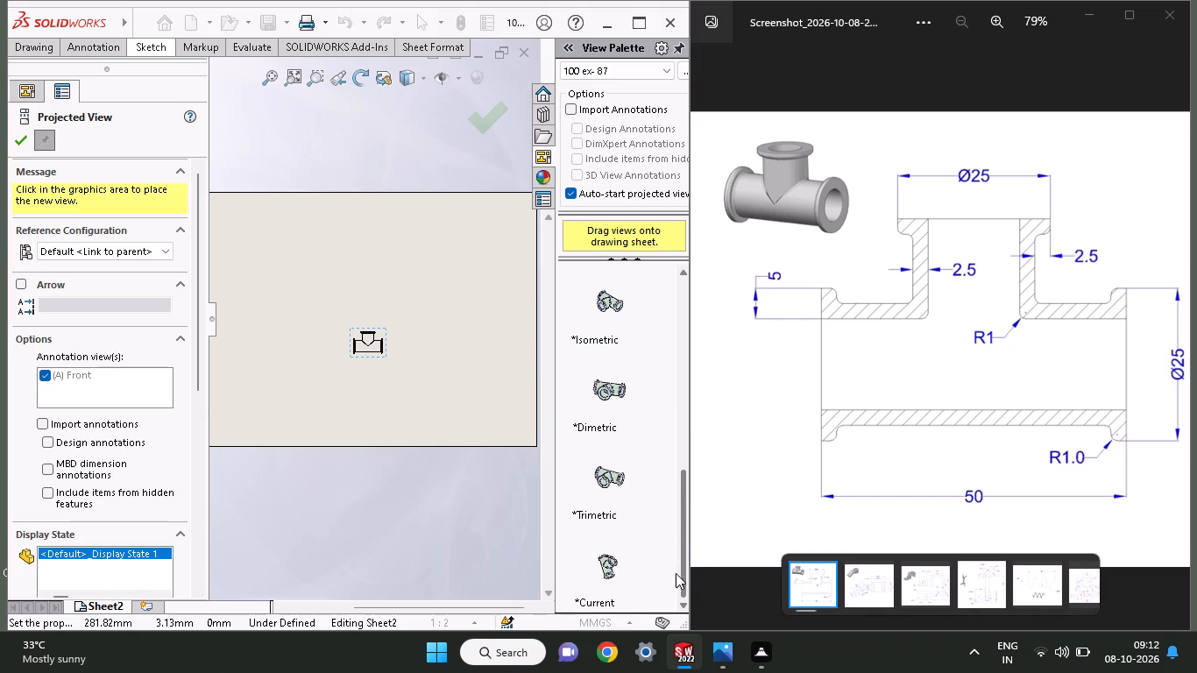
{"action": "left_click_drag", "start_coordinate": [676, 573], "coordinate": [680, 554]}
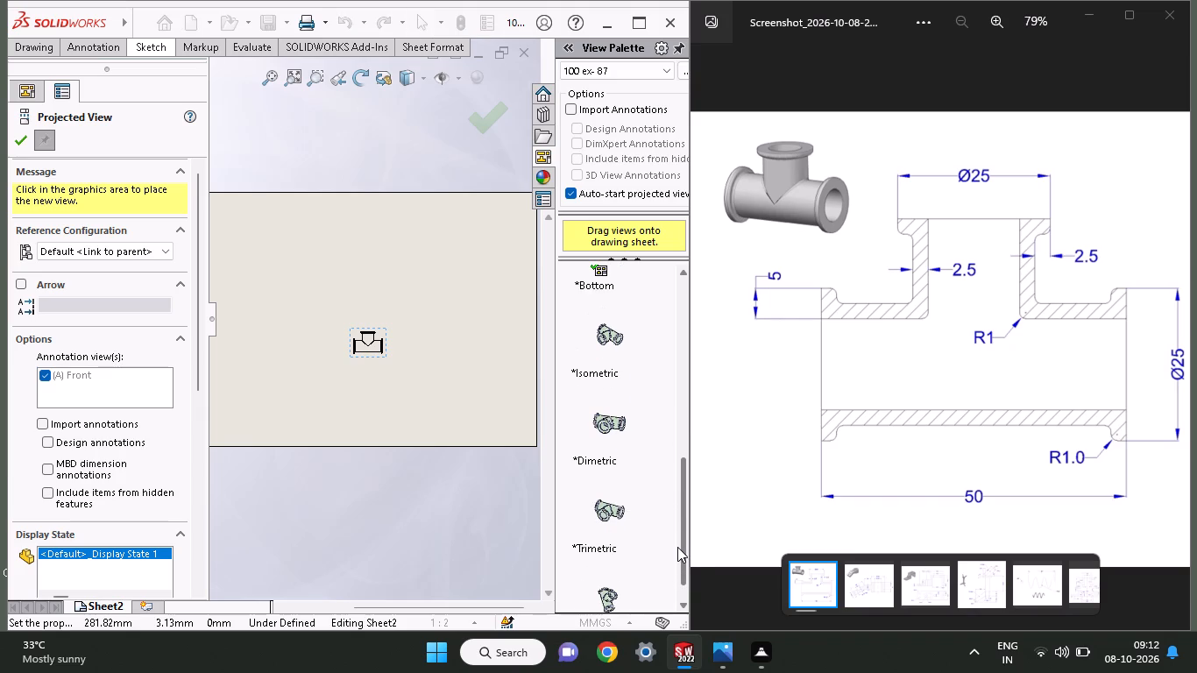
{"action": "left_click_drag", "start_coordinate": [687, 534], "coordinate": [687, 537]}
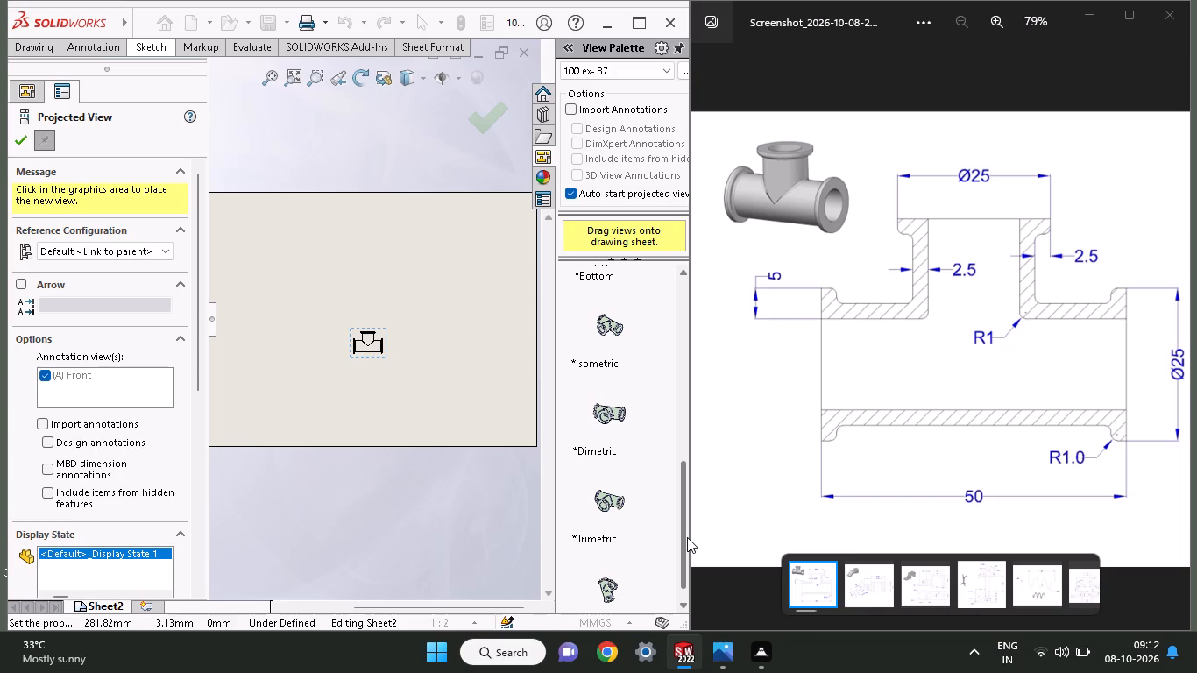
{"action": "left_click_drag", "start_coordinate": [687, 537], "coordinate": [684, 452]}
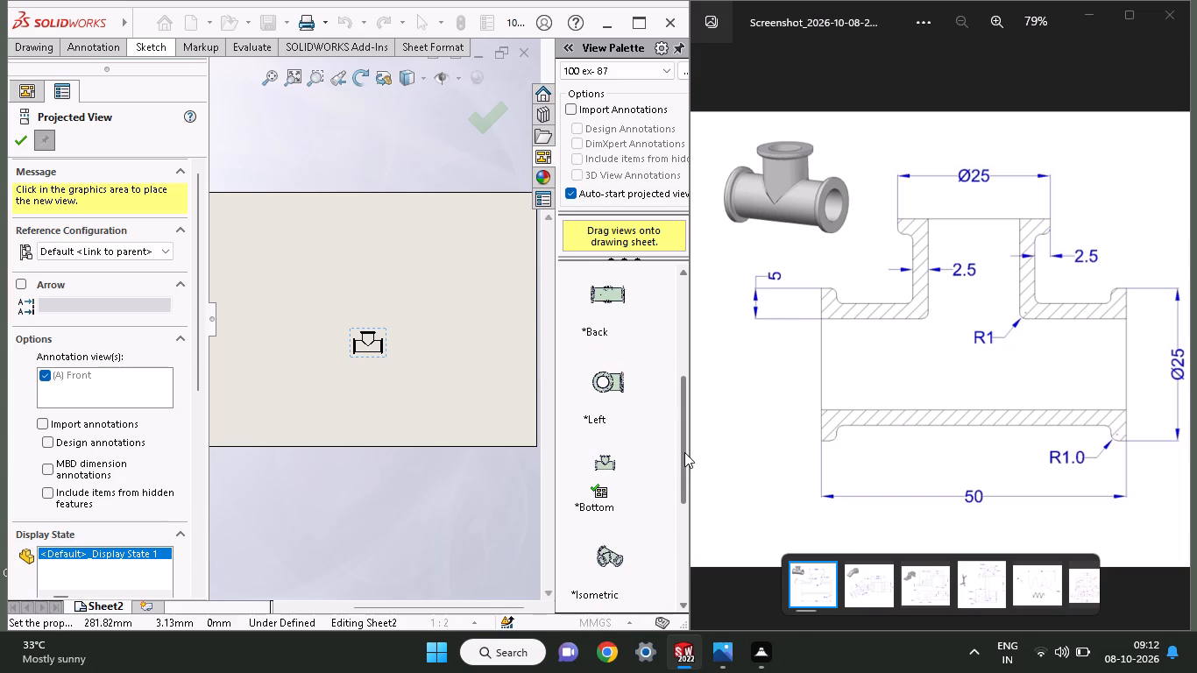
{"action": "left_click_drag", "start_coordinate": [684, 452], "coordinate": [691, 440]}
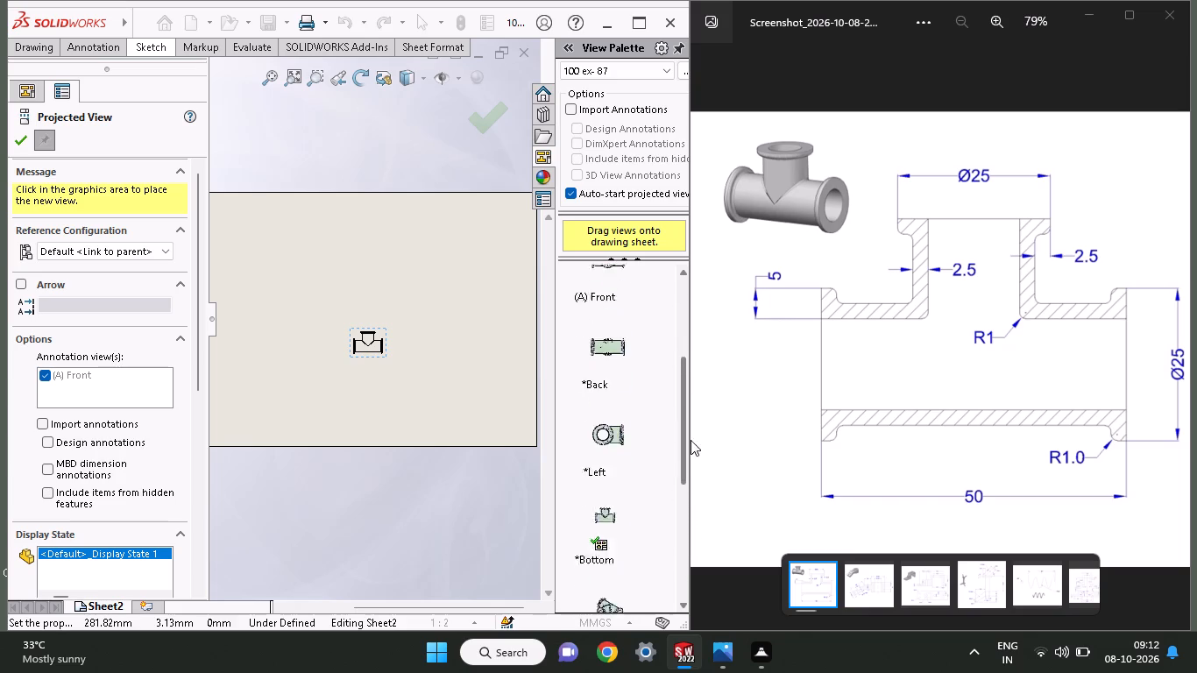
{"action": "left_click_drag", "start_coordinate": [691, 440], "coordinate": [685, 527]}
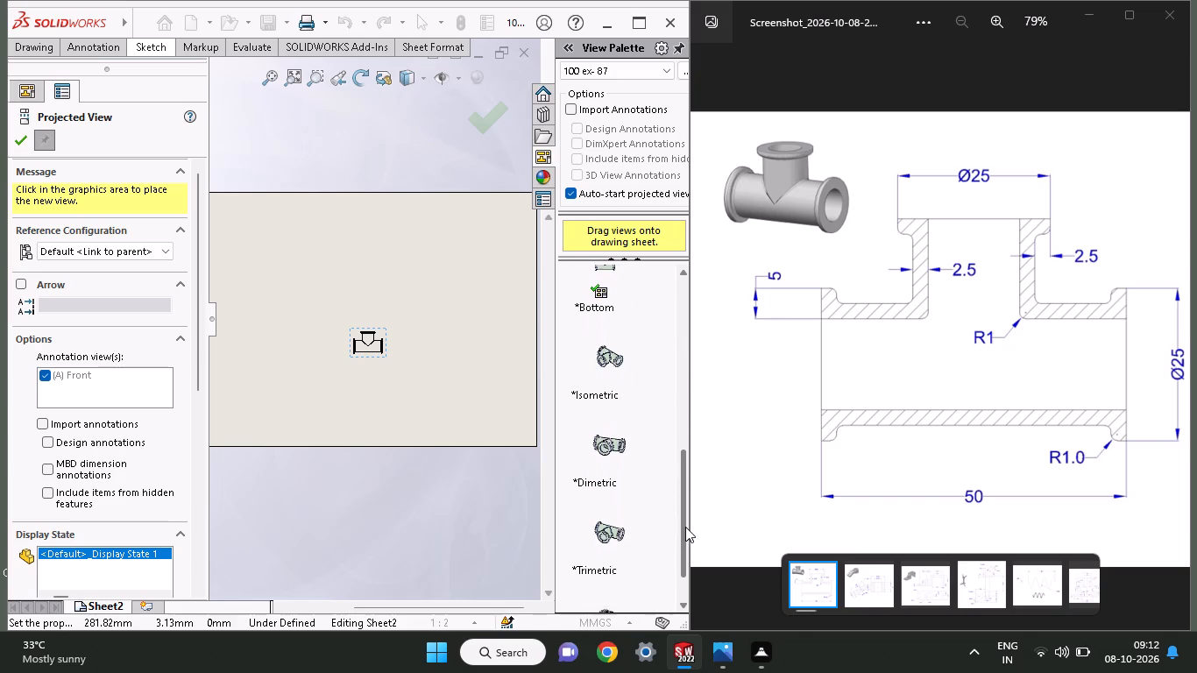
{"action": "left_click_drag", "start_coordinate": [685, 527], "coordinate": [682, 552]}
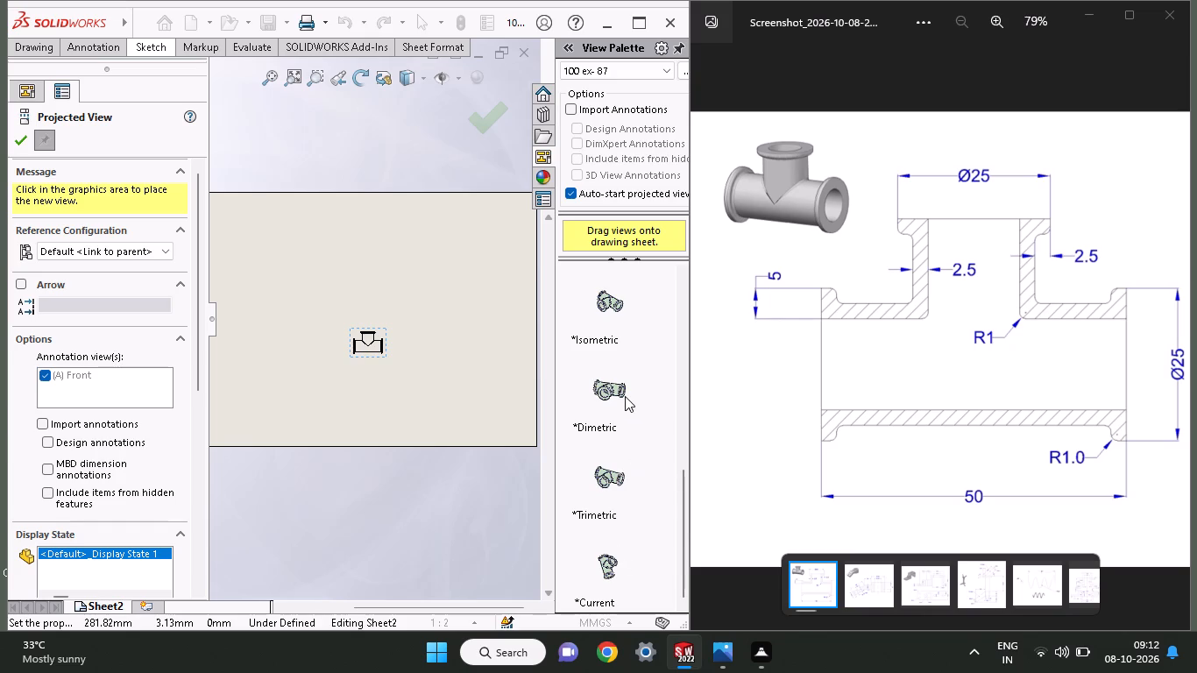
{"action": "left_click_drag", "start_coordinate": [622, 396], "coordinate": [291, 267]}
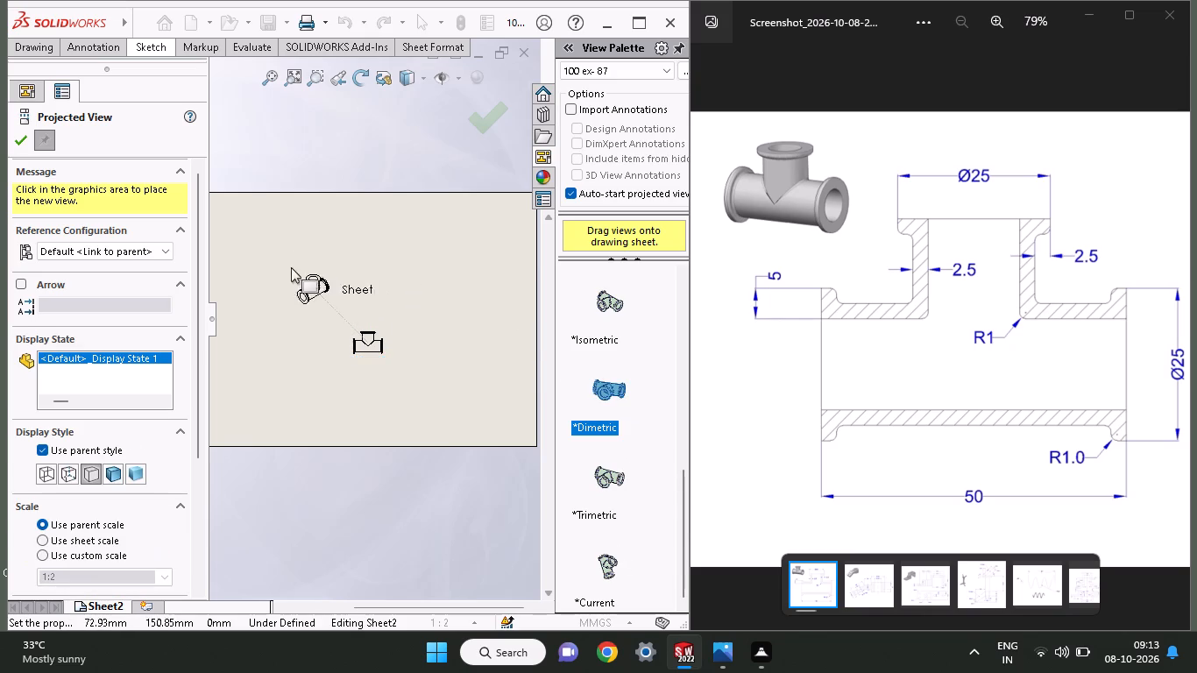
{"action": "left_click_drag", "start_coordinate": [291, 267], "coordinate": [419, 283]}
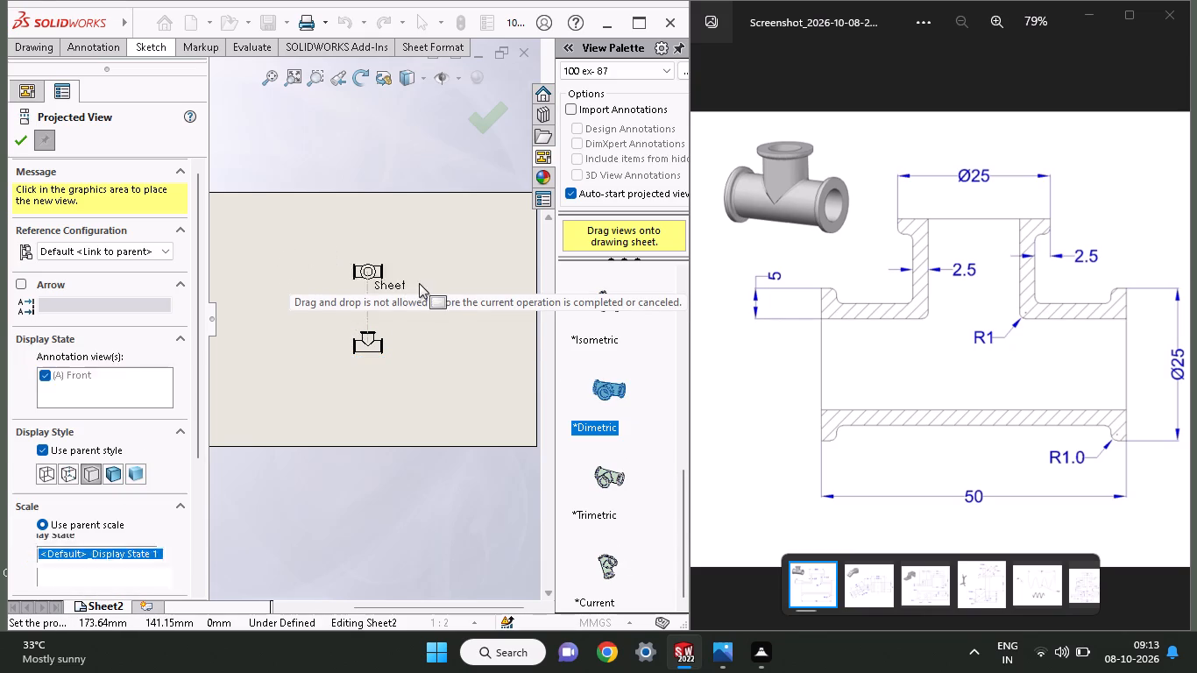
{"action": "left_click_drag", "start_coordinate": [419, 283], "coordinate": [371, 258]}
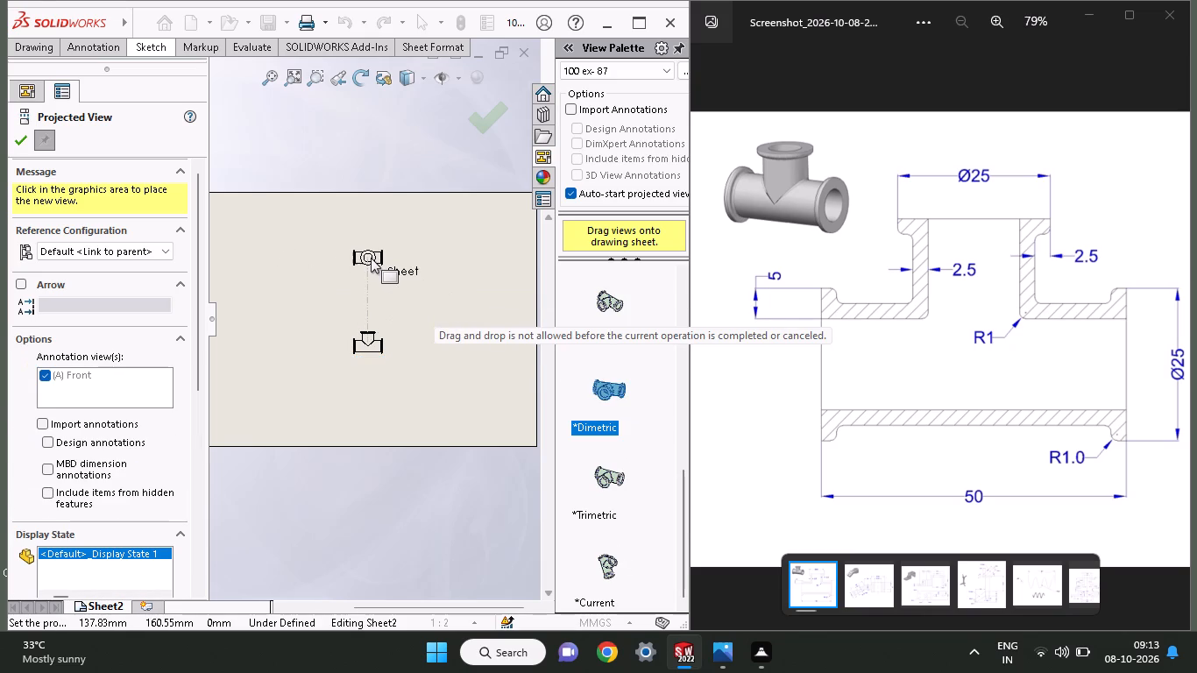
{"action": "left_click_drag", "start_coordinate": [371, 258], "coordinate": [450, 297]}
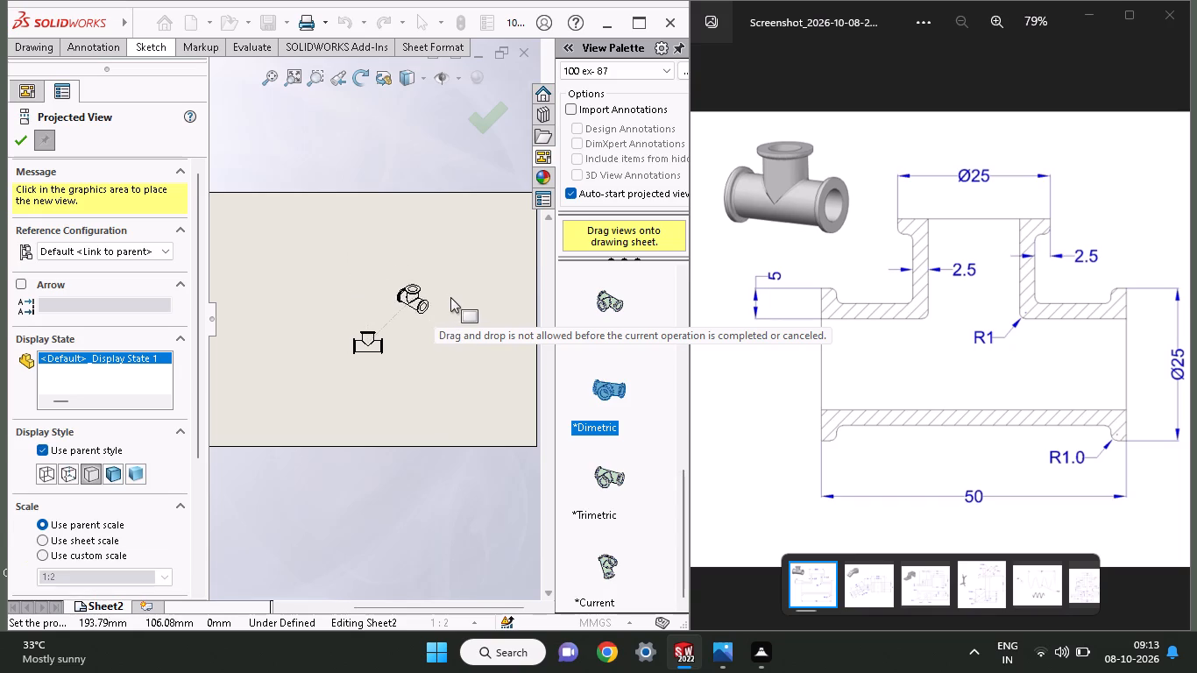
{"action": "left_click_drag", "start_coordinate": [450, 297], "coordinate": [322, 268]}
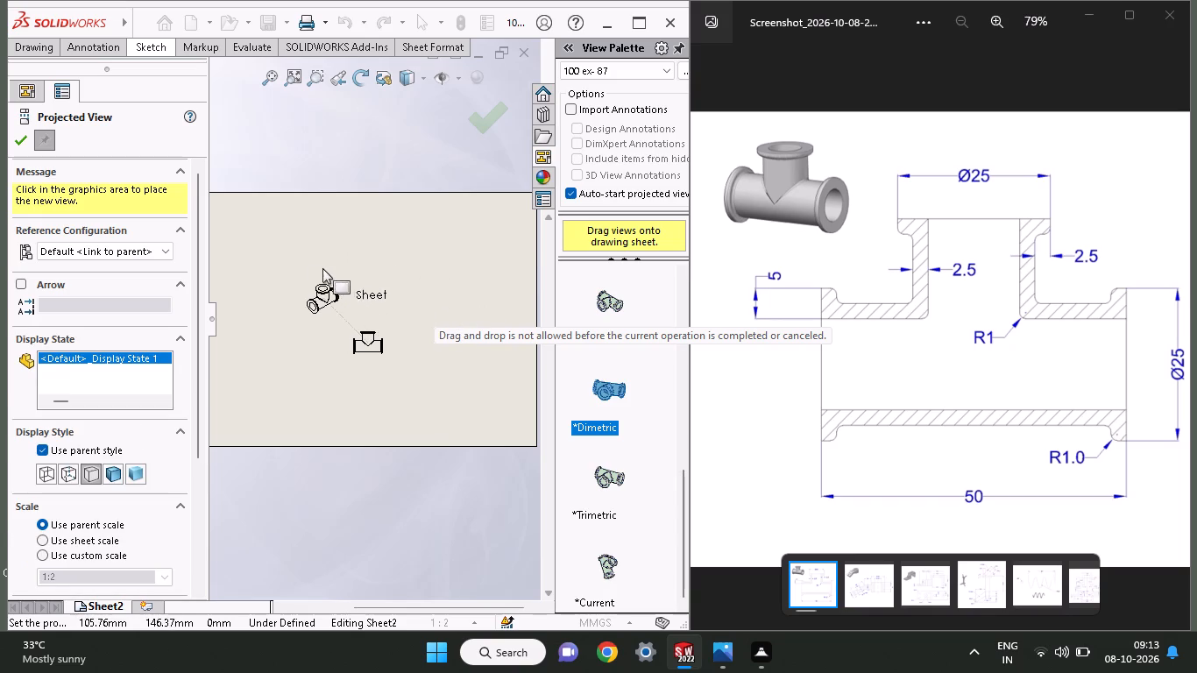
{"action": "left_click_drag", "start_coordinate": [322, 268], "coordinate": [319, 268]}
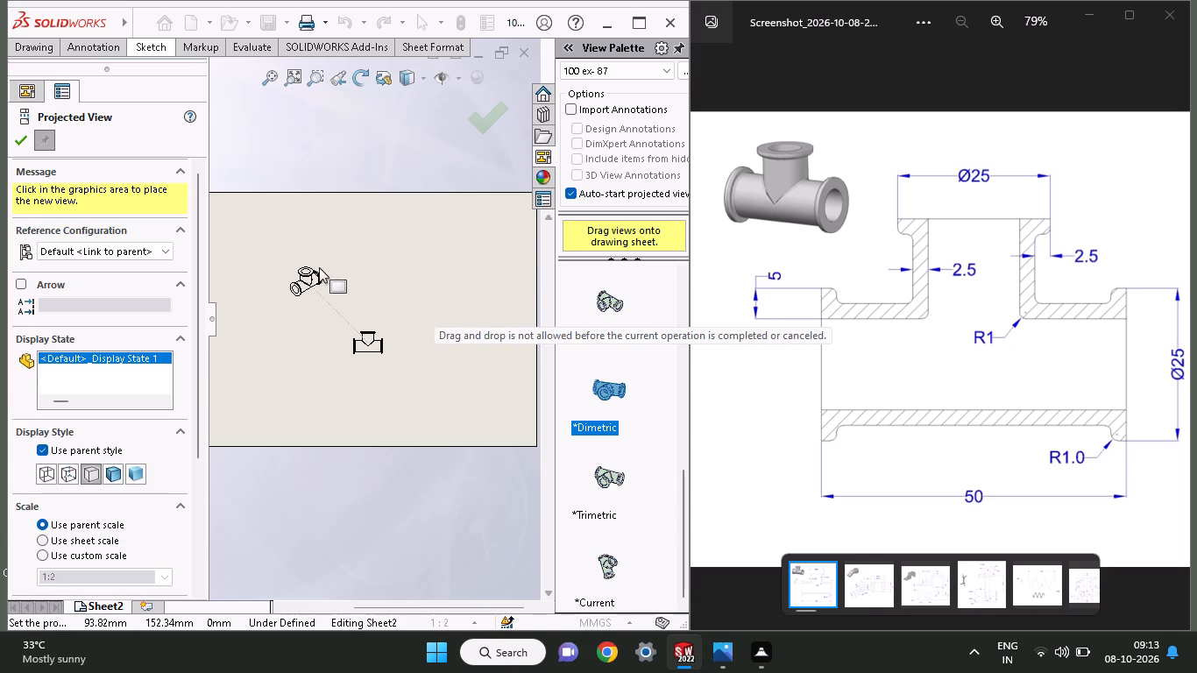
Place a pictorial view of the tee projected diagonally up and to the left of the bottom view.
{"action": "left_click", "coordinate": [300, 287]}
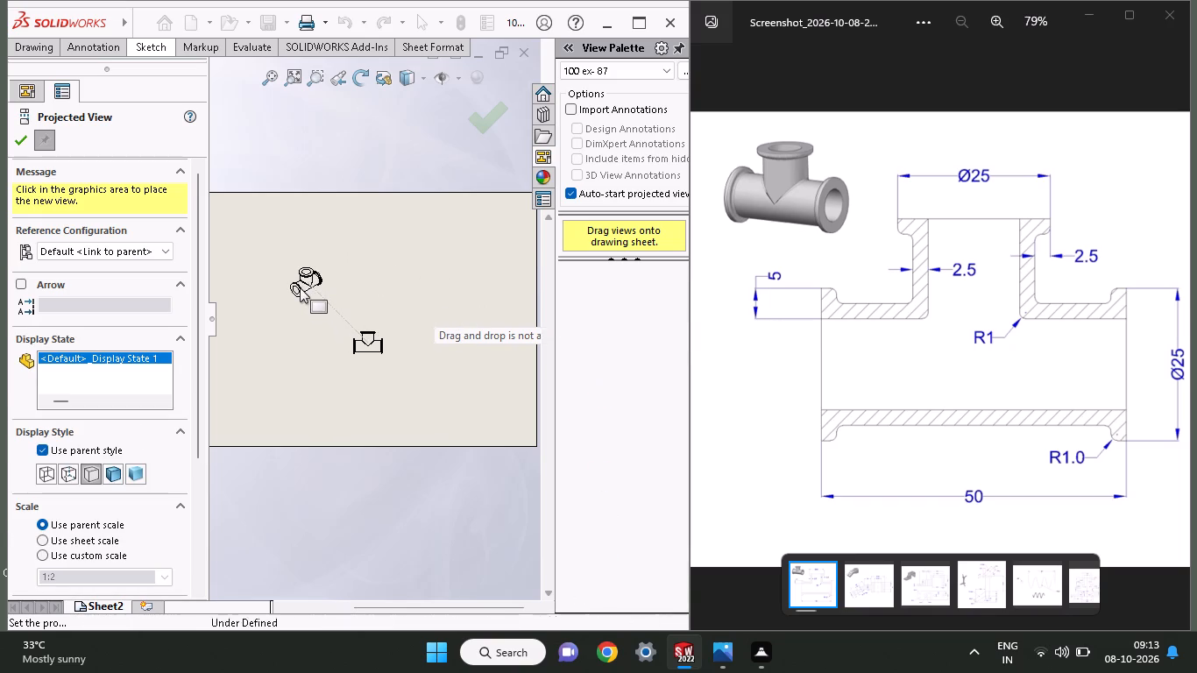
{"action": "left_click", "coordinate": [15, 131]}
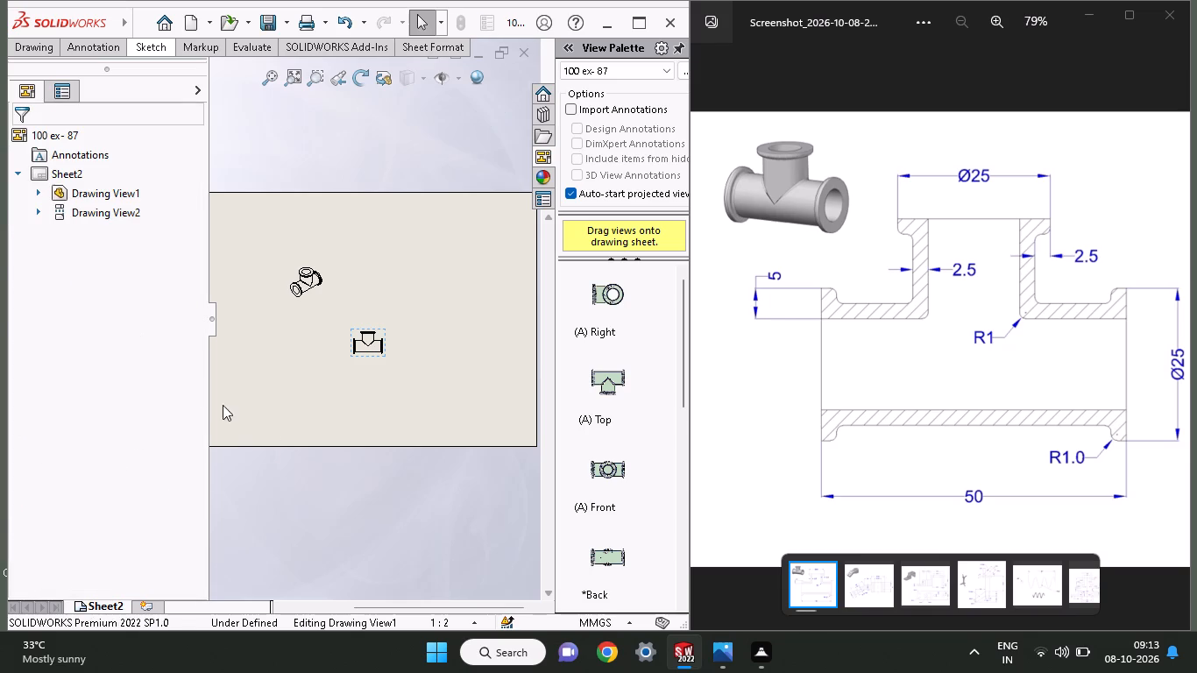
Reposition the tee's bottom view on the sheet, keeping it below and to the right of the pictorial view.
{"action": "left_click_drag", "start_coordinate": [384, 358], "coordinate": [405, 378]}
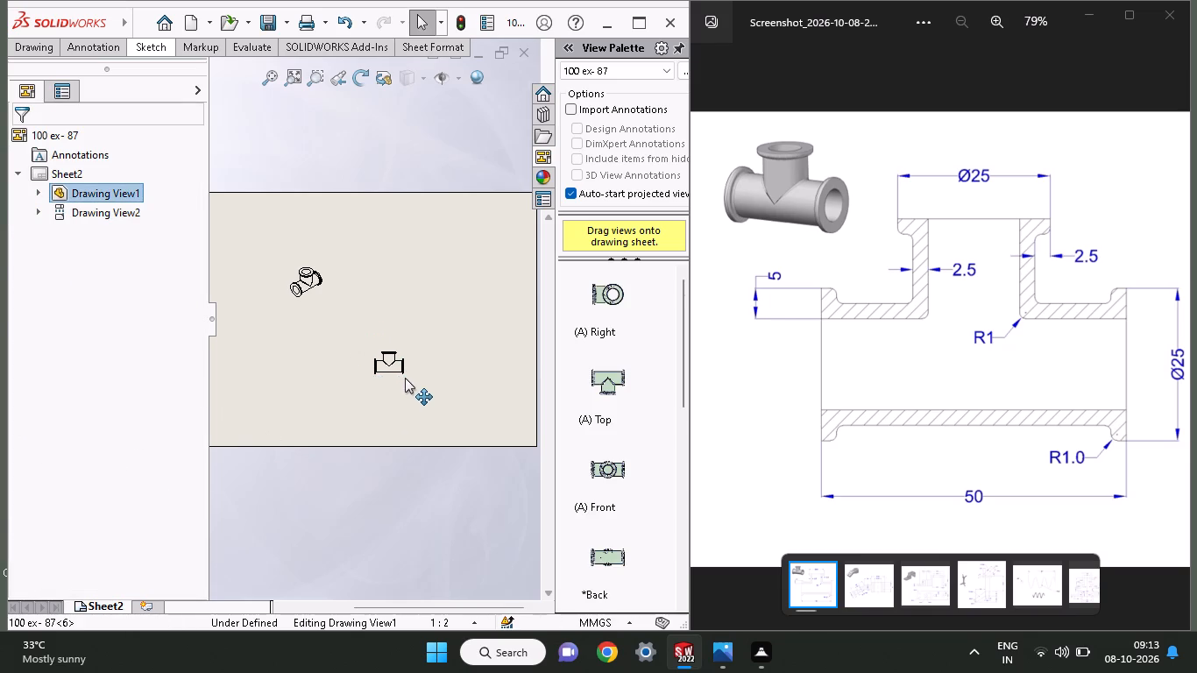
{"action": "left_click_drag", "start_coordinate": [405, 378], "coordinate": [368, 343]}
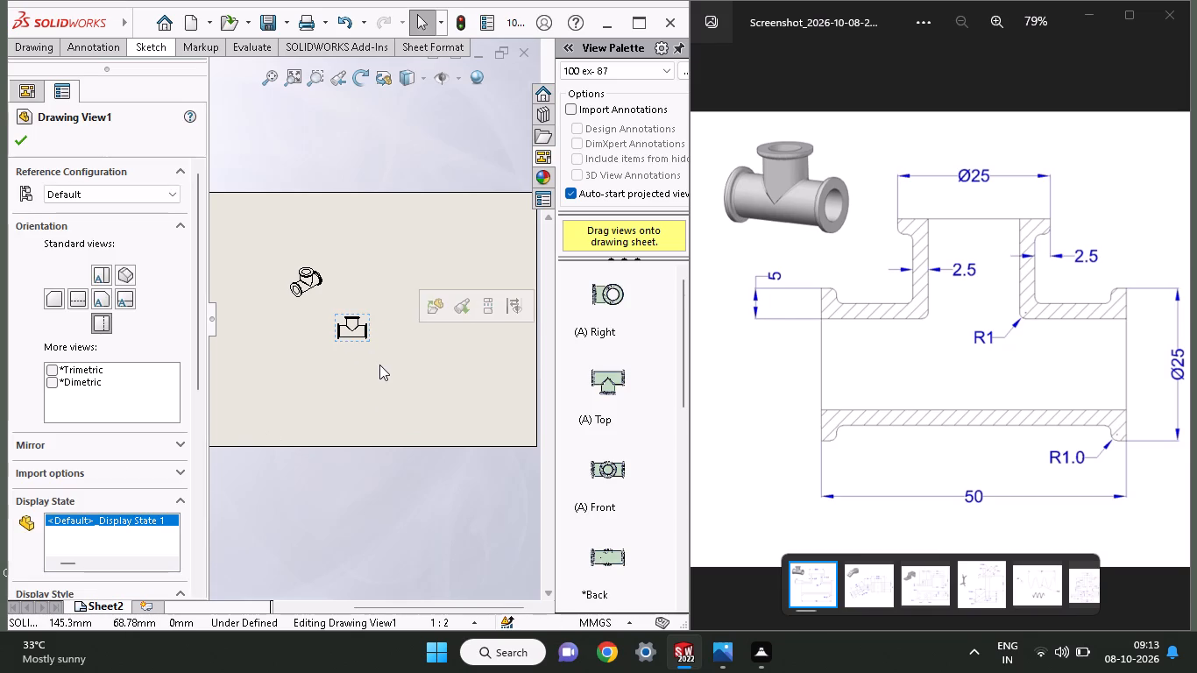
{"action": "right_click", "coordinate": [379, 360]}
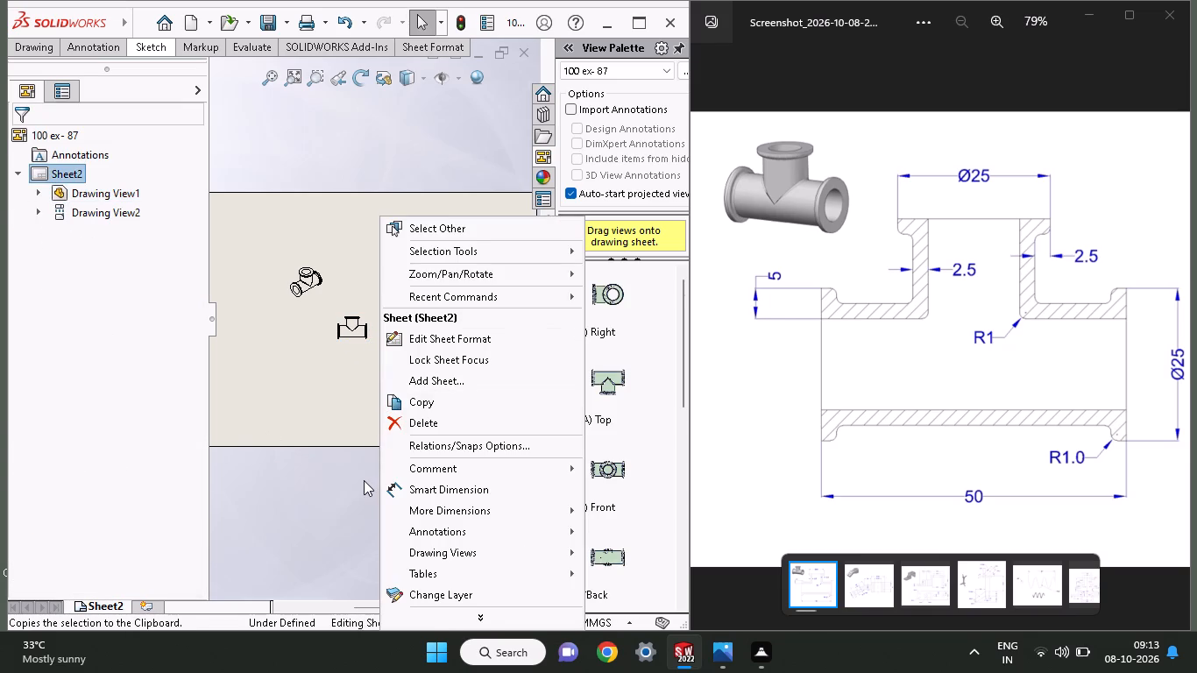
{"action": "left_click", "coordinate": [364, 480]}
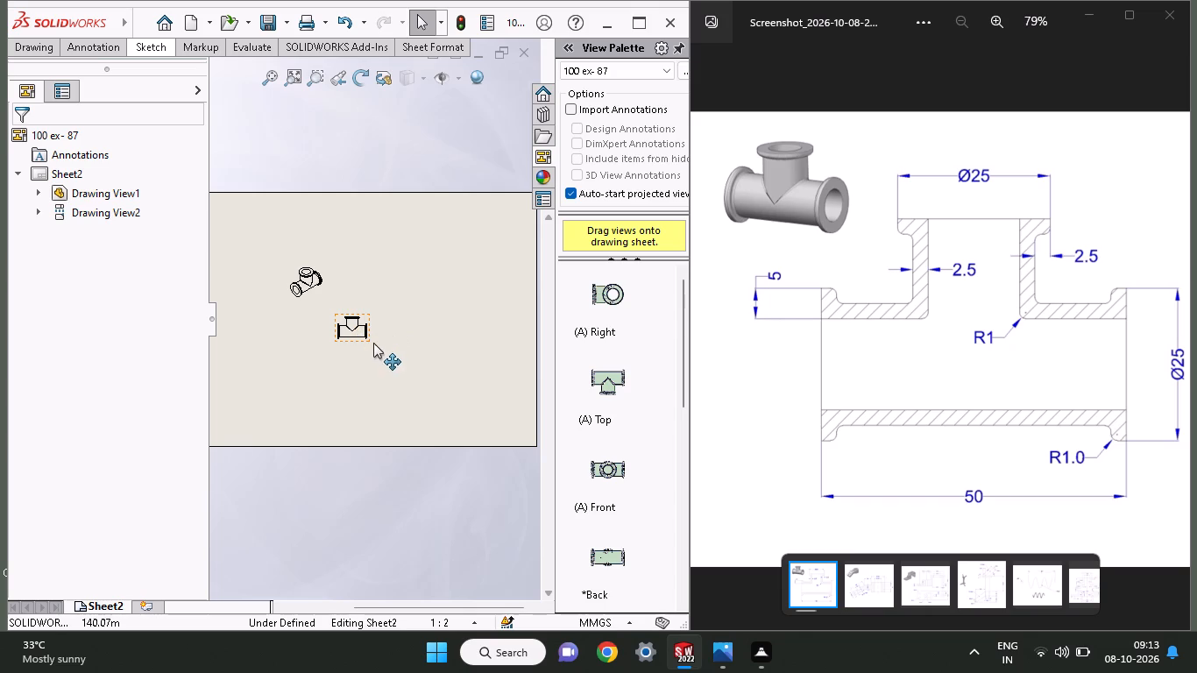
{"action": "left_click", "coordinate": [368, 341]}
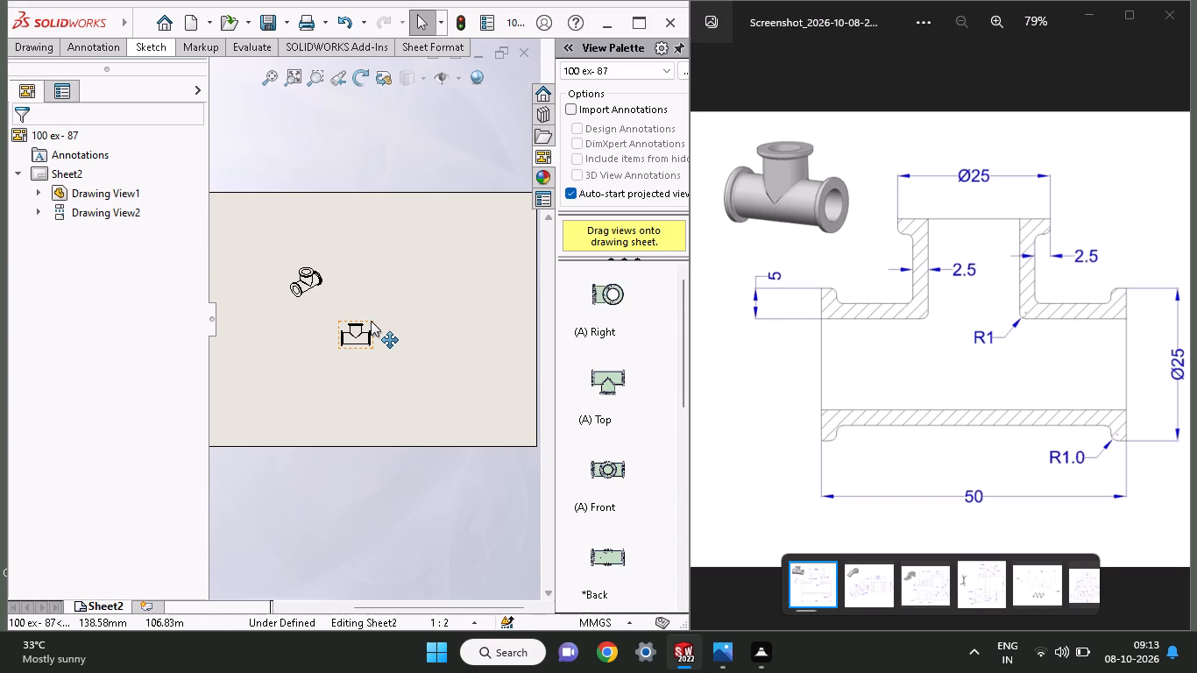
{"action": "left_click_drag", "start_coordinate": [371, 321], "coordinate": [380, 319]}
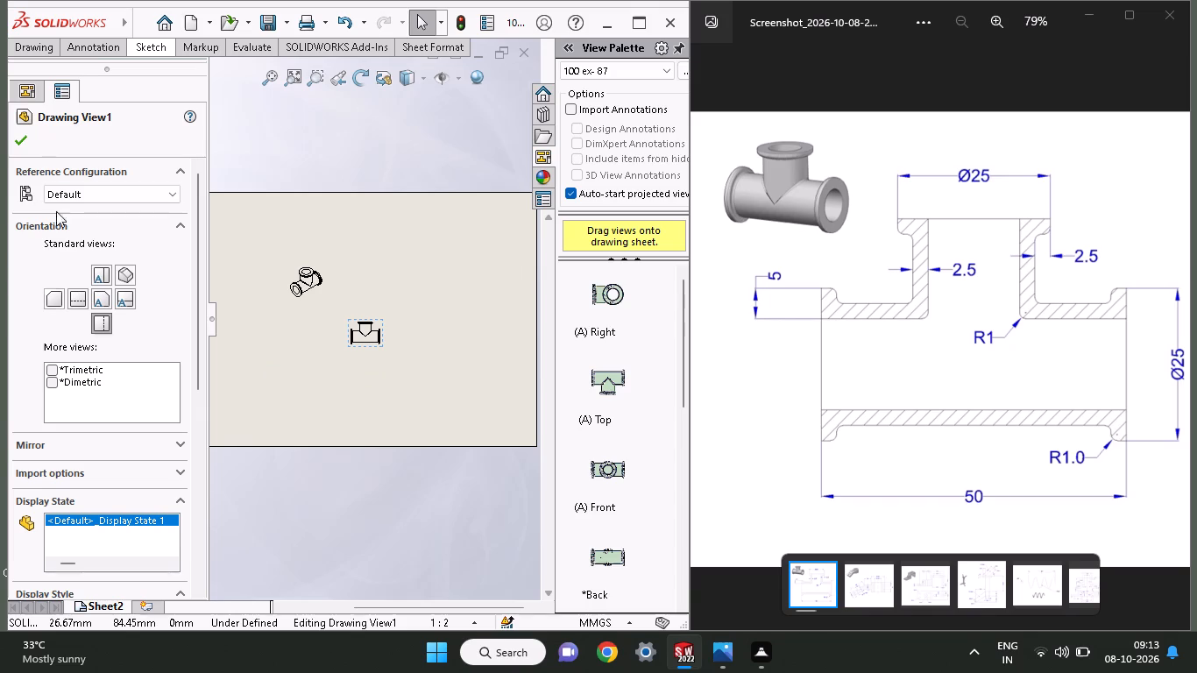
{"action": "left_click", "coordinate": [20, 136]}
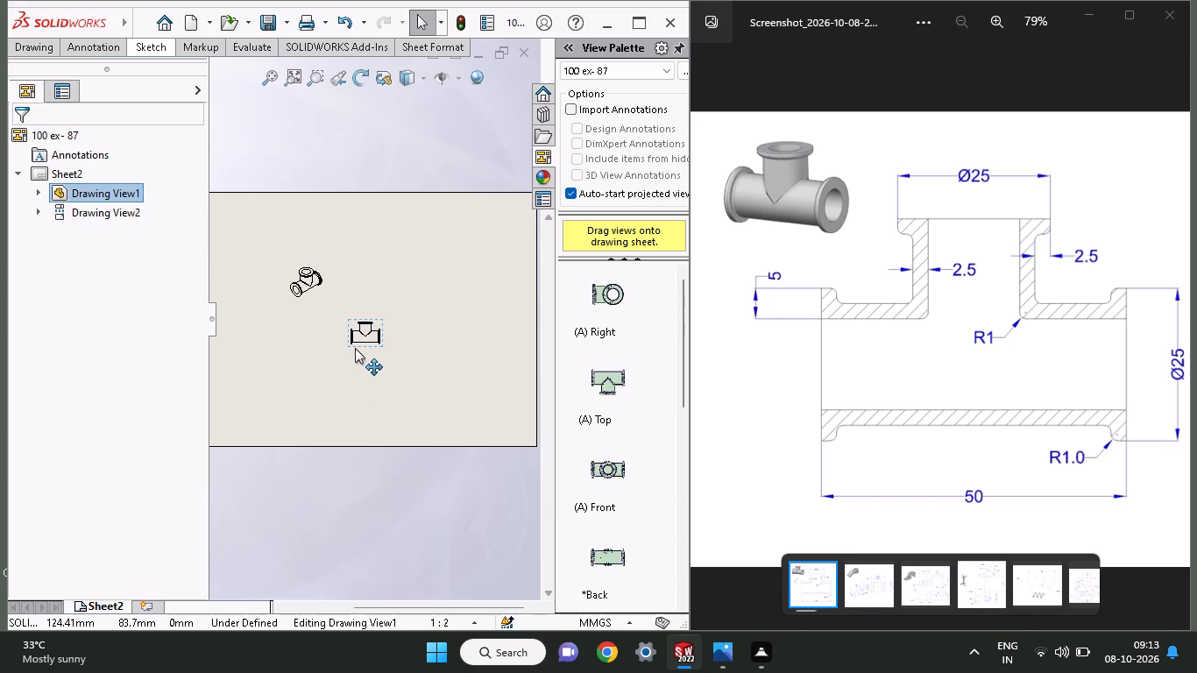
Examine the bottom view up close and look through the views available in the view palette.
{"action": "scroll", "coordinate": [355, 348], "scroll_direction": "up", "scroll_amount": 4, "text": "ctrl"}
{"action": "scroll", "coordinate": [355, 348], "scroll_direction": "down", "scroll_amount": 6, "text": "ctrl"}
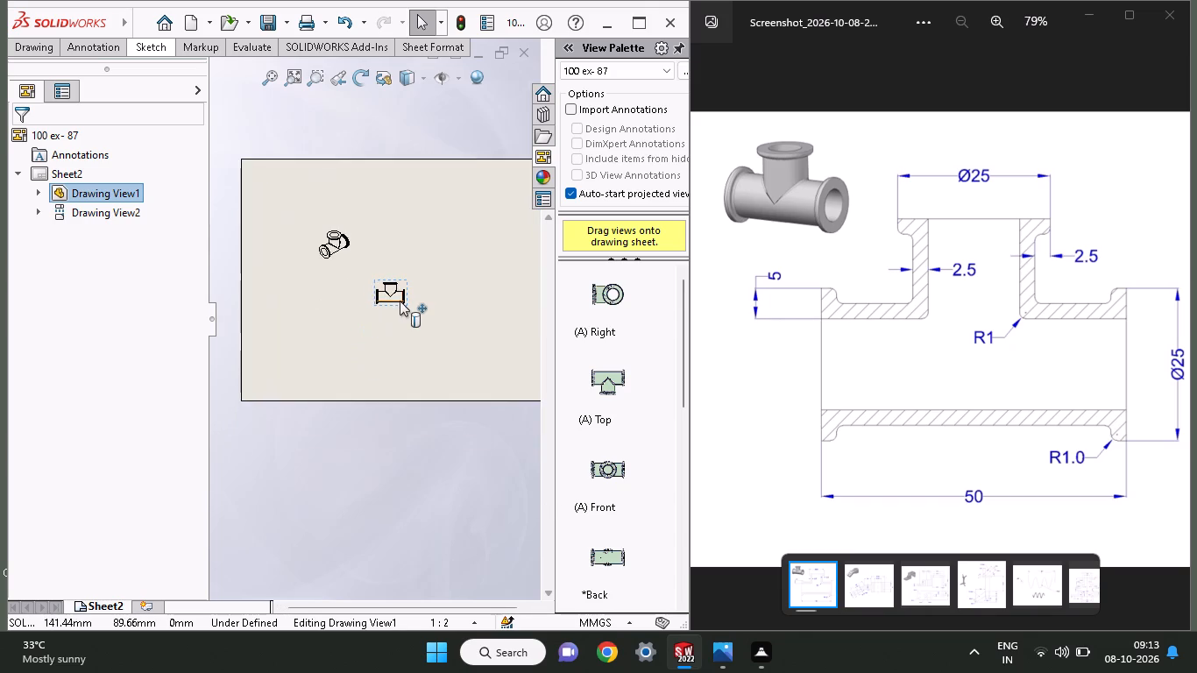
{"action": "scroll", "coordinate": [400, 301], "scroll_direction": "down", "scroll_amount": 15, "text": "ctrl"}
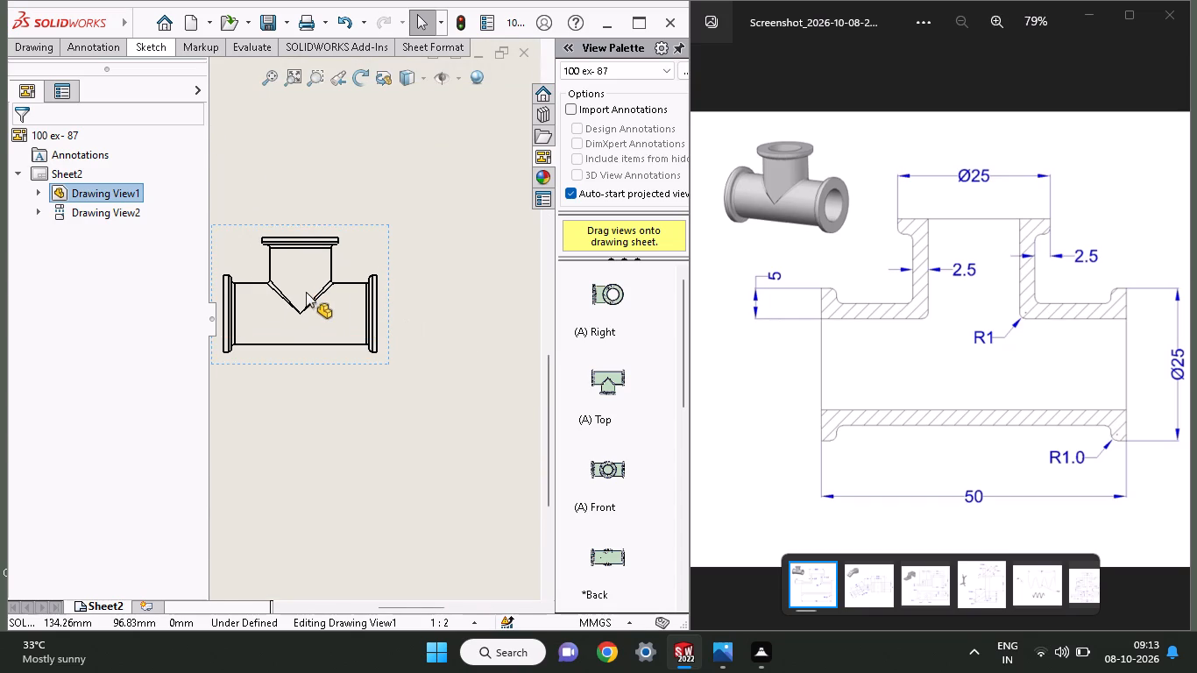
{"action": "scroll", "coordinate": [306, 292], "scroll_direction": "down", "scroll_amount": 5, "text": "ctrl"}
{"action": "scroll", "coordinate": [306, 292], "scroll_direction": "up", "scroll_amount": 5, "text": "ctrl"}
{"action": "scroll", "coordinate": [306, 292], "scroll_direction": "down", "scroll_amount": 3, "text": "ctrl"}
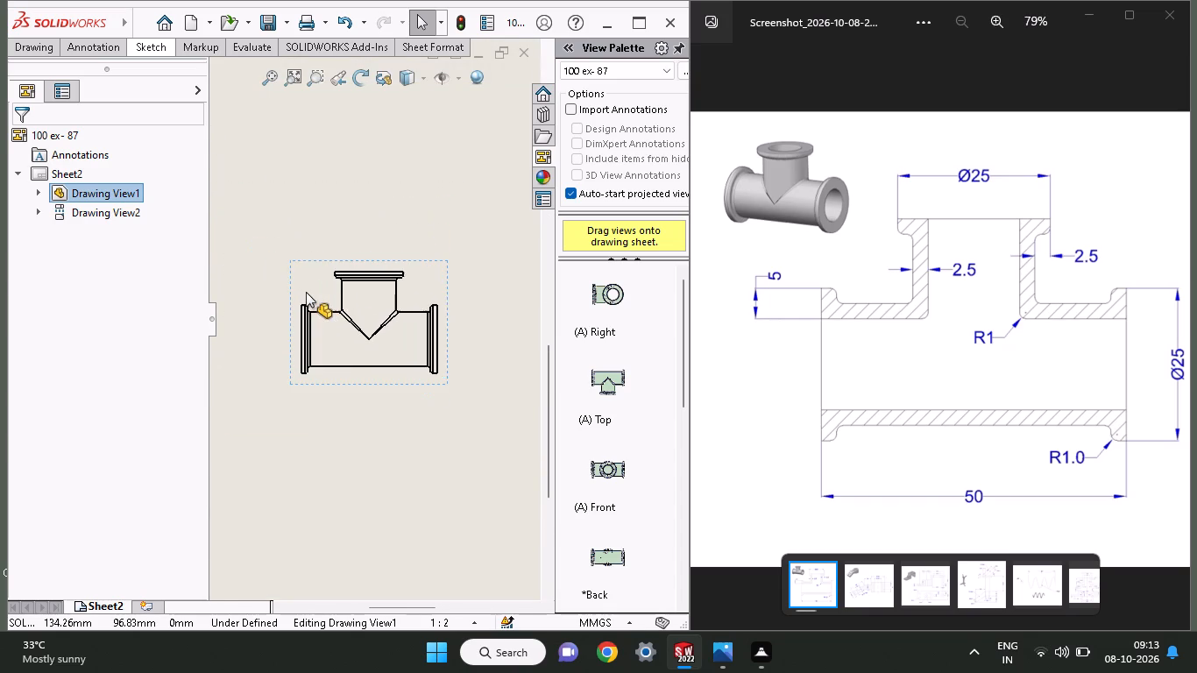
{"action": "scroll", "coordinate": [306, 292], "scroll_direction": "up", "scroll_amount": 1, "text": "ctrl"}
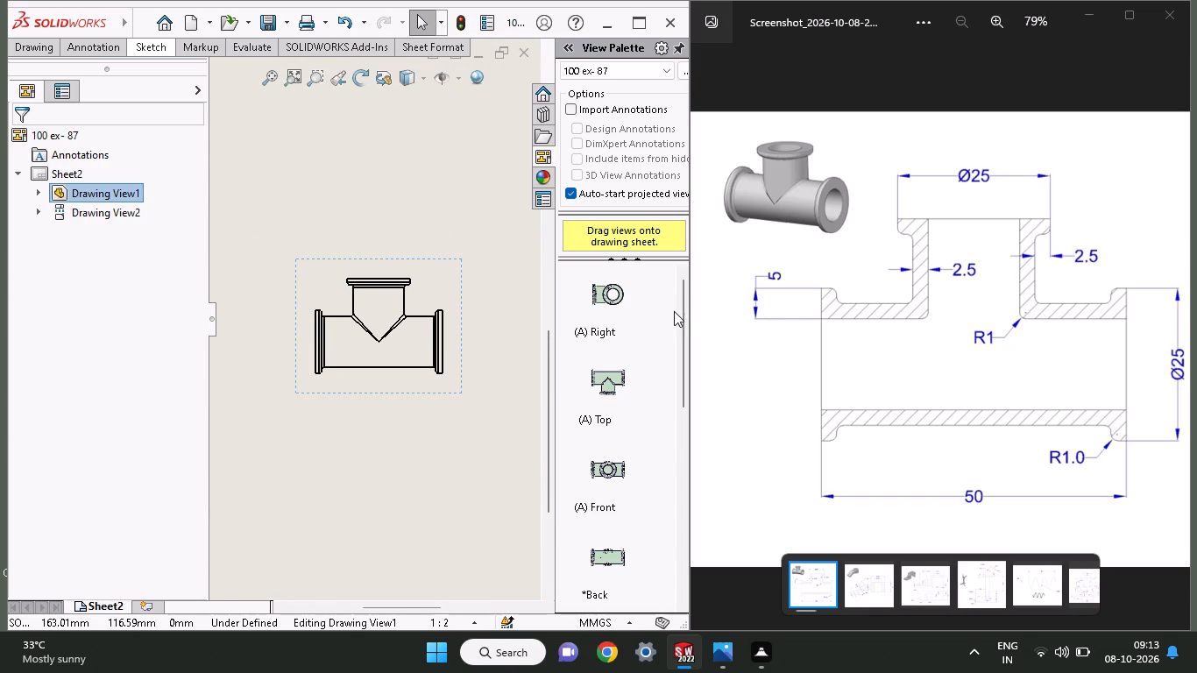
{"action": "left_click_drag", "start_coordinate": [681, 312], "coordinate": [683, 423]}
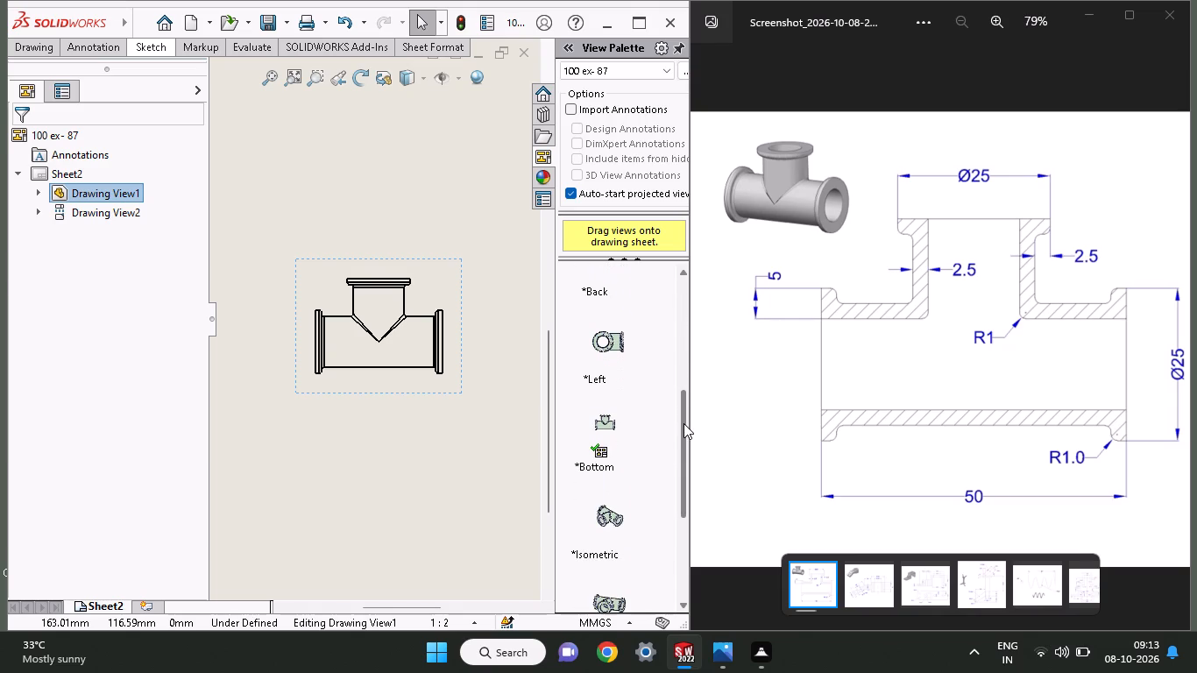
{"action": "left_click_drag", "start_coordinate": [683, 423], "coordinate": [688, 479]}
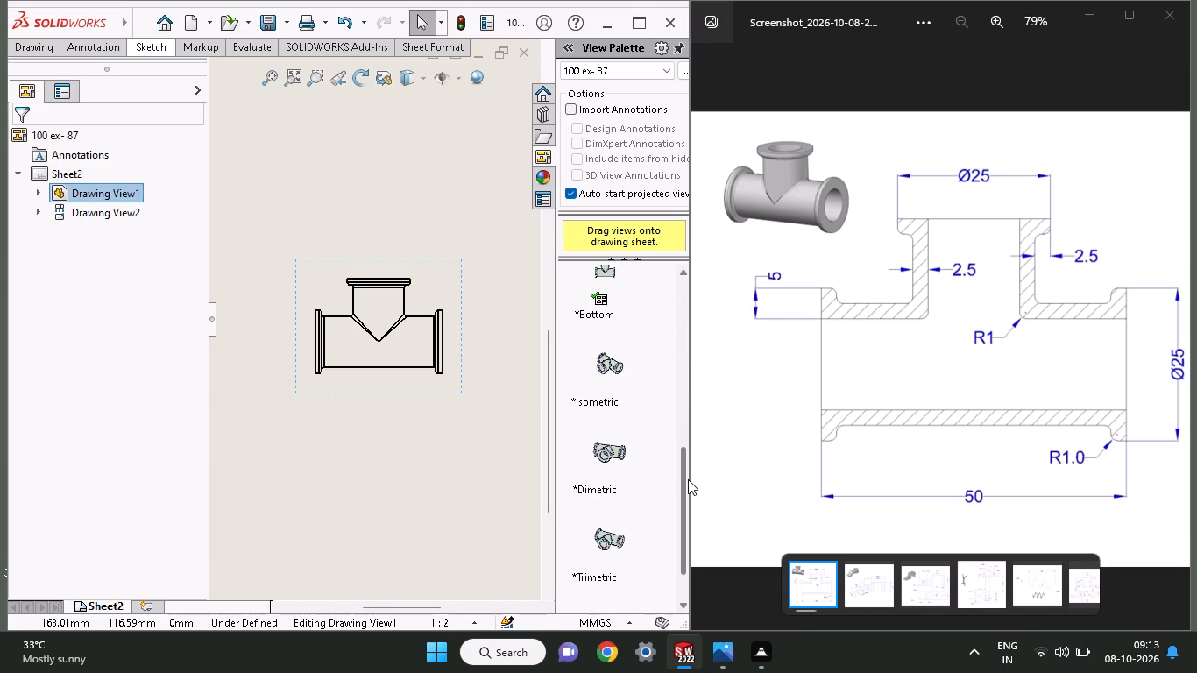
{"action": "left_click_drag", "start_coordinate": [688, 479], "coordinate": [672, 281]}
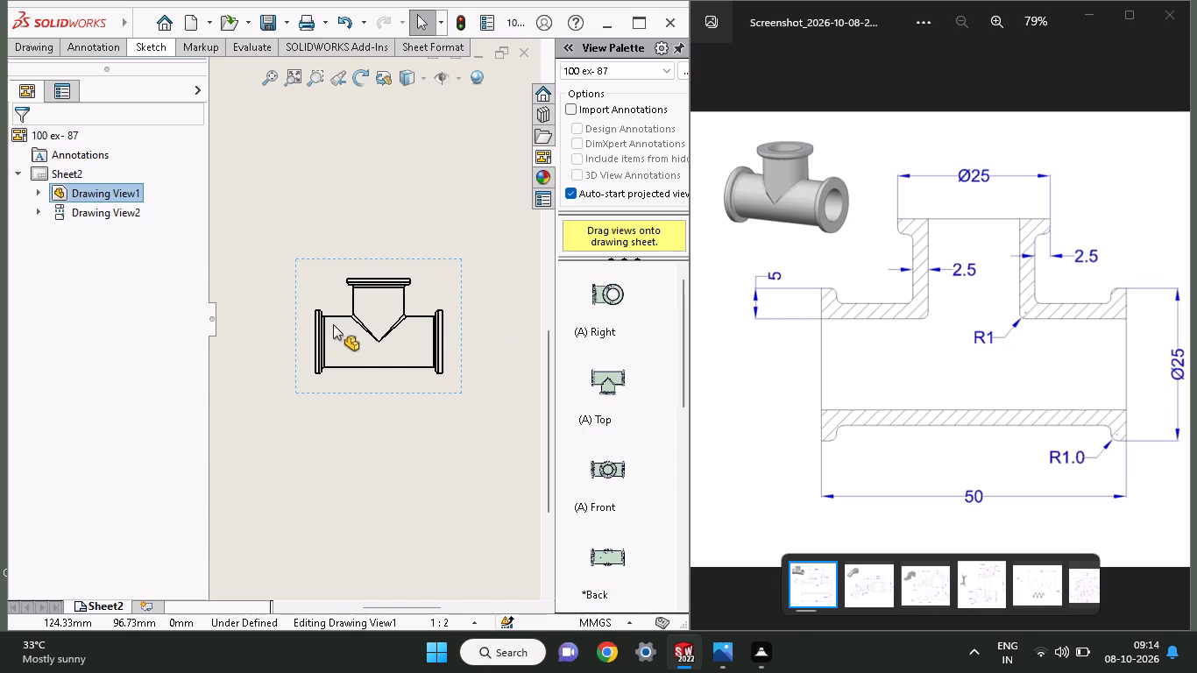
Dimension the branch flange's outer diameter in the bottom view, placing the dimension above the flange.
{"action": "scroll", "coordinate": [359, 334], "scroll_direction": "up", "scroll_amount": 2, "text": "ctrl"}
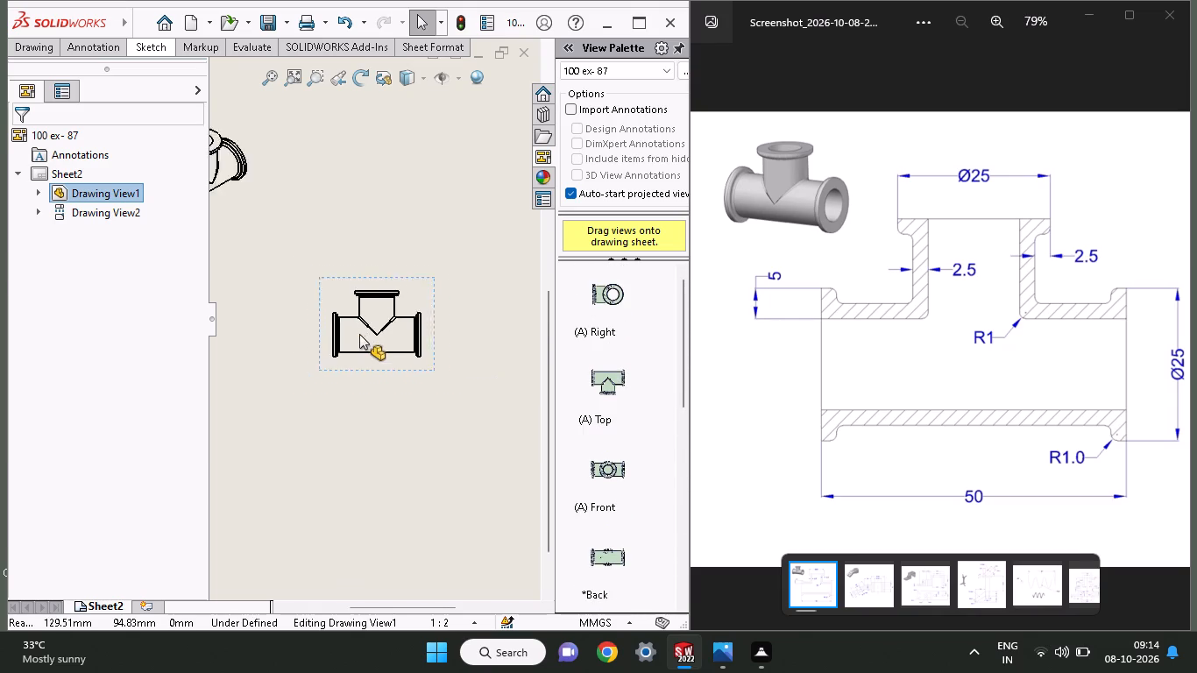
{"action": "scroll", "coordinate": [359, 334], "scroll_direction": "down", "scroll_amount": 6, "text": "ctrl"}
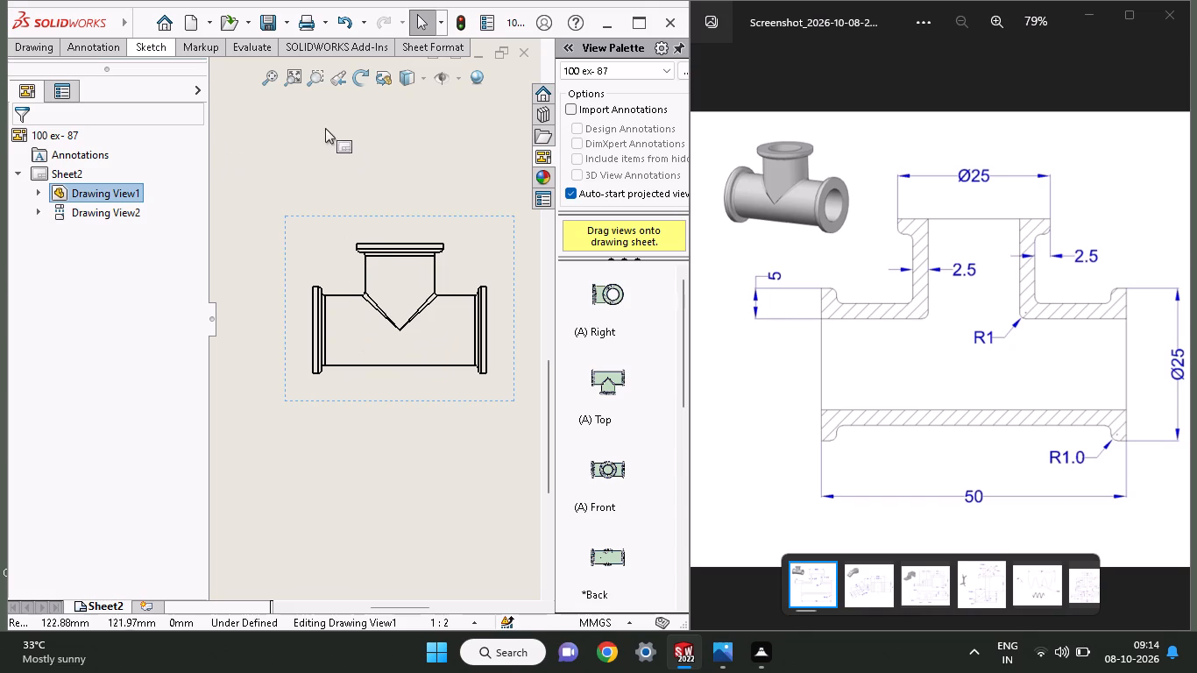
{"action": "left_click", "coordinate": [141, 53]}
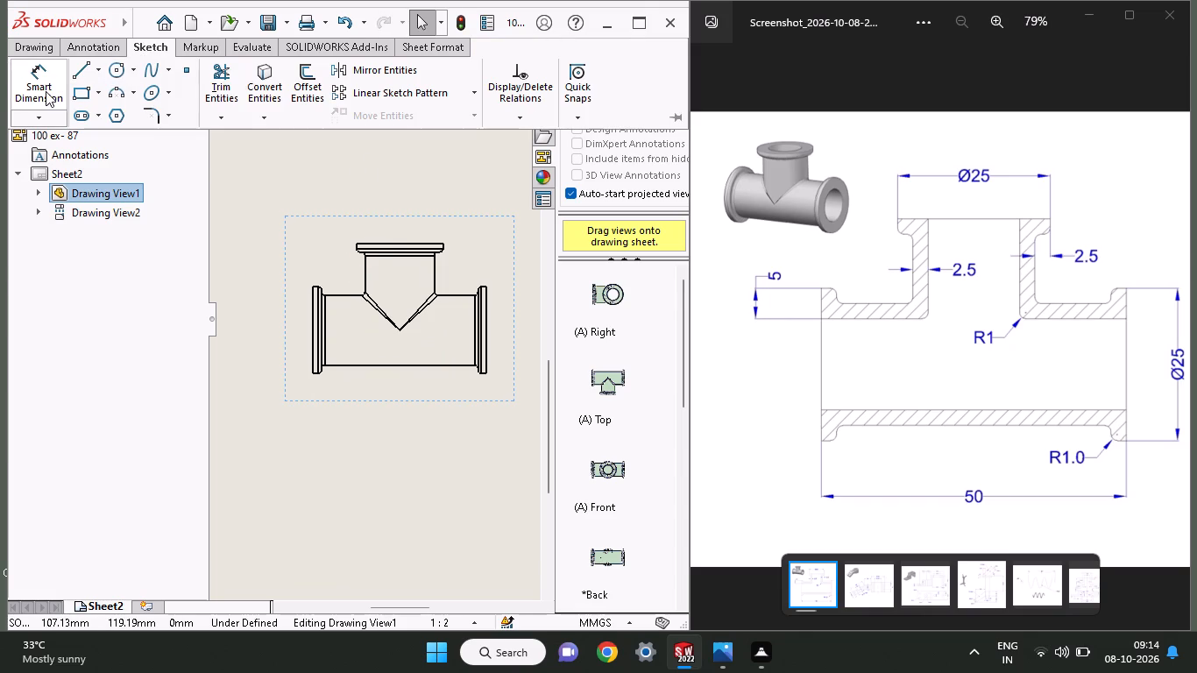
{"action": "left_click", "coordinate": [46, 91]}
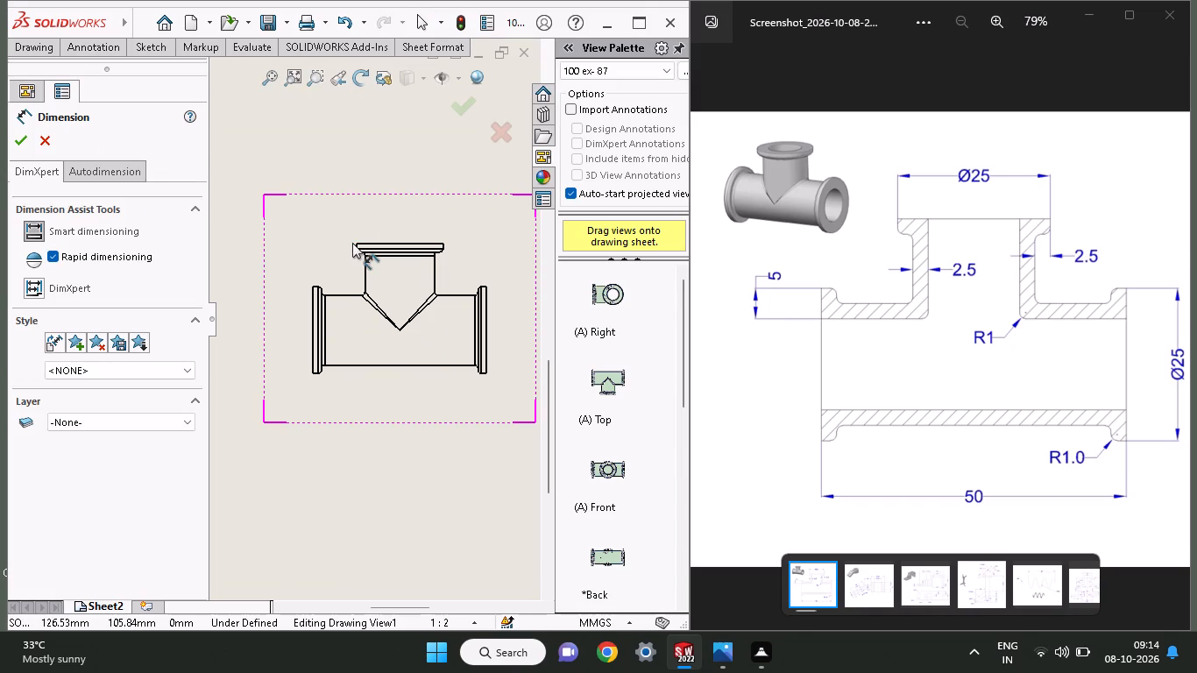
{"action": "left_click", "coordinate": [357, 243]}
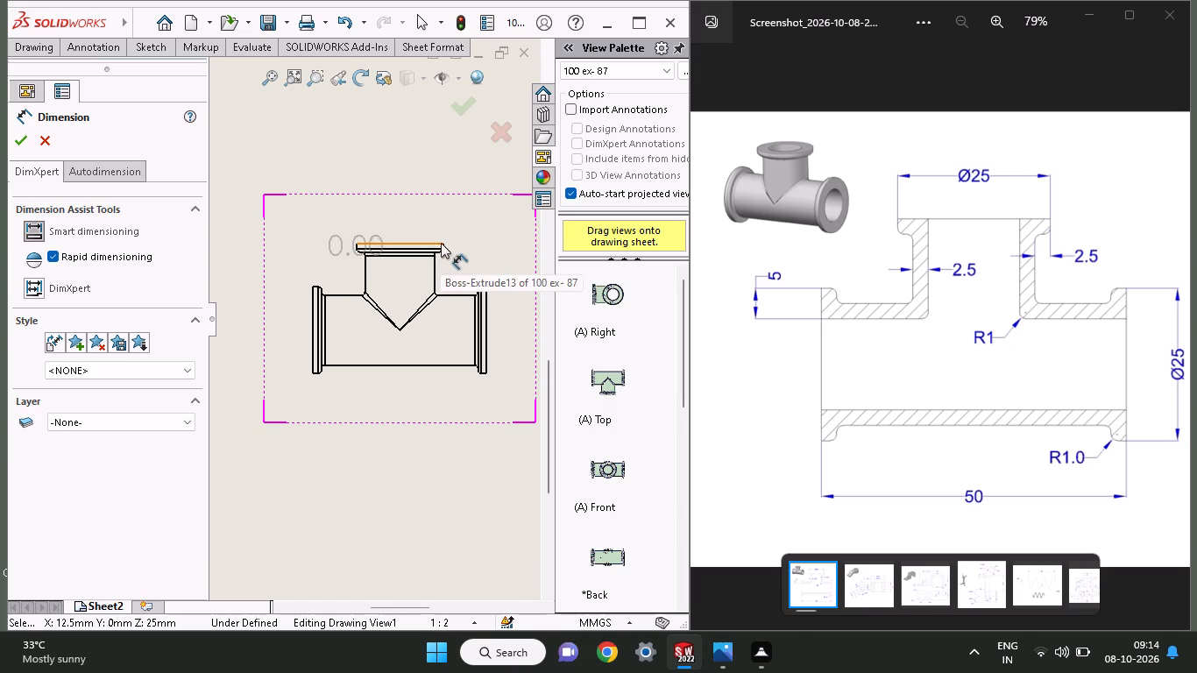
{"action": "left_click", "coordinate": [442, 243]}
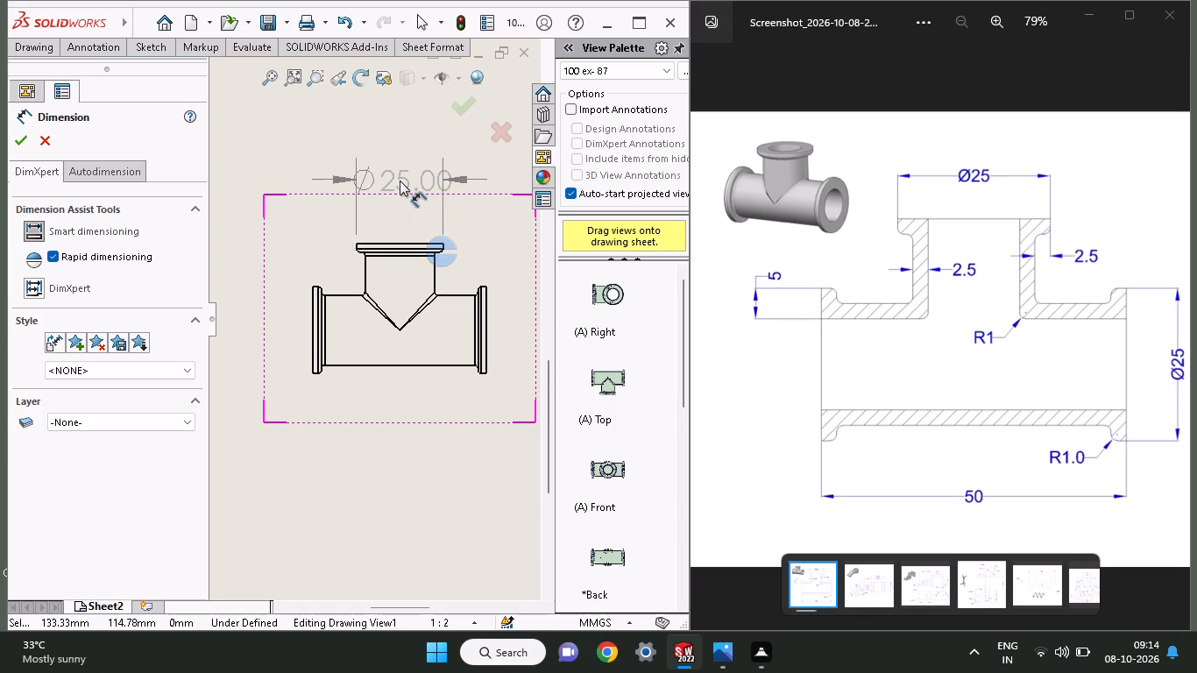
{"action": "left_click", "coordinate": [400, 181]}
{"action": "left_click", "coordinate": [22, 138]}
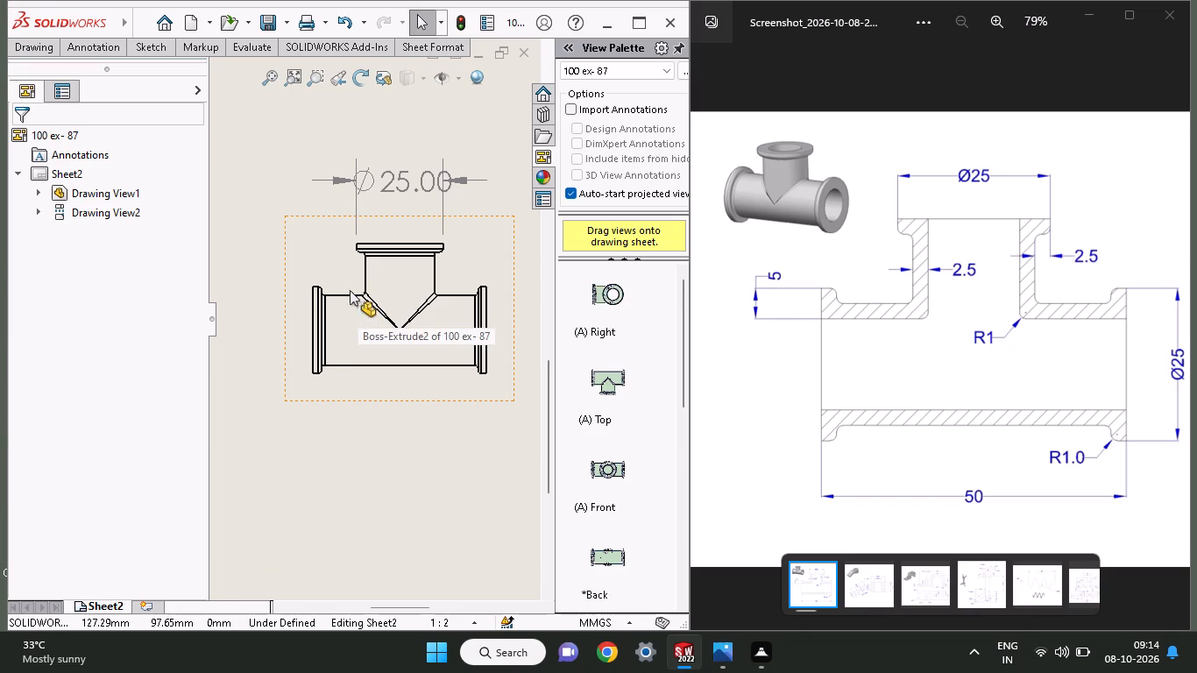
Sketch a horizontal line about 50 mm long across the run pipe, between the outer faces of its two end flanges.
{"action": "left_click", "coordinate": [145, 47]}
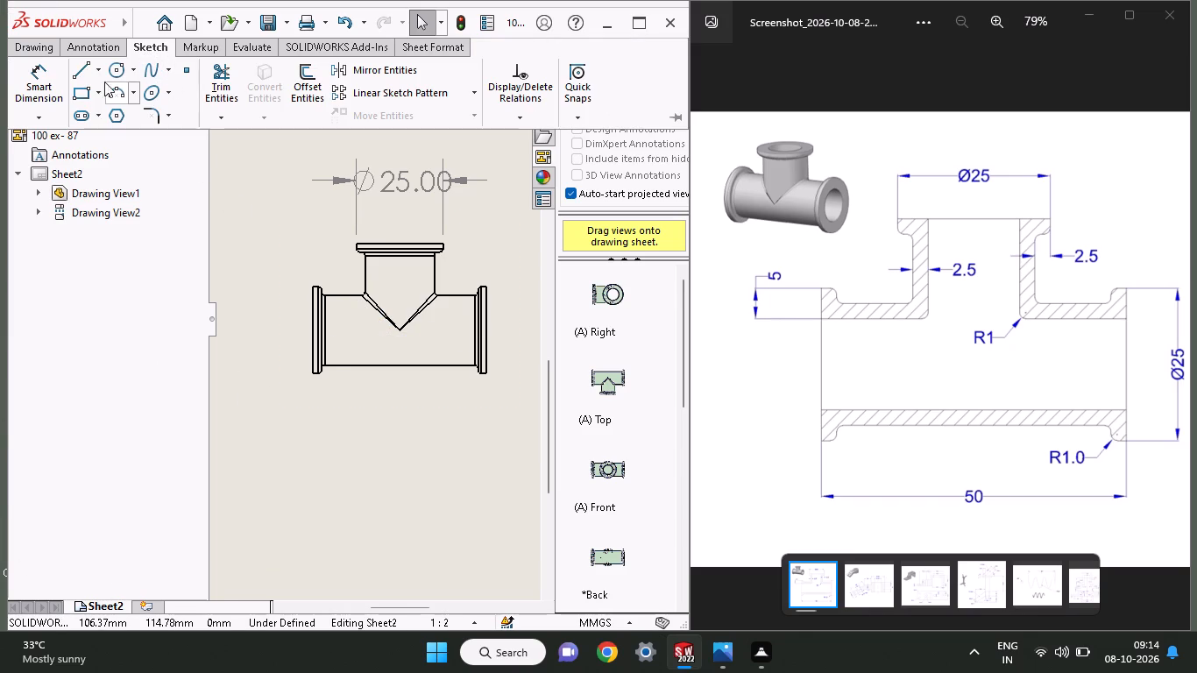
{"action": "left_click", "coordinate": [81, 74]}
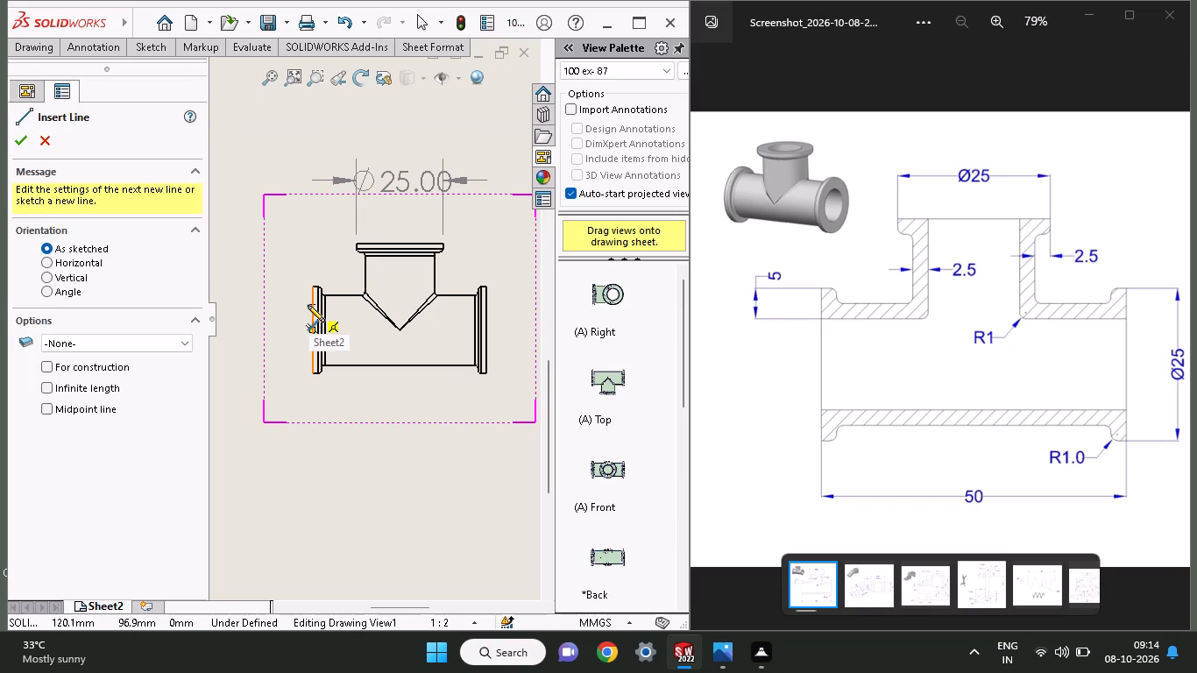
{"action": "left_click", "coordinate": [313, 306]}
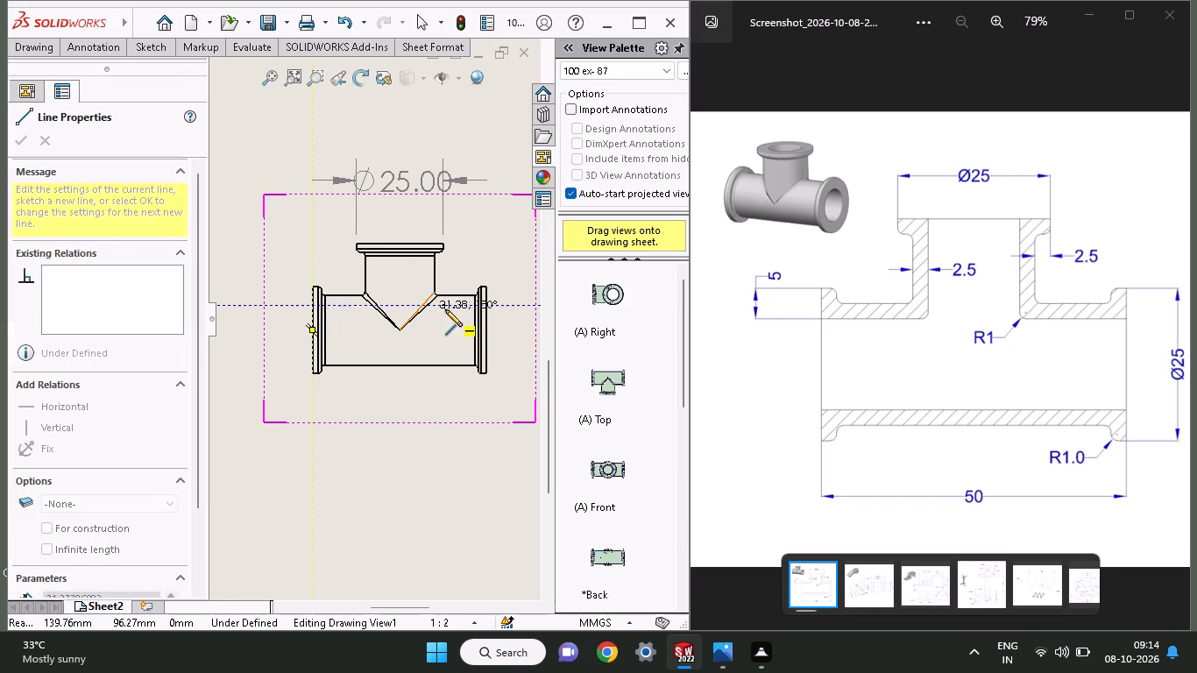
{"action": "left_click", "coordinate": [485, 308]}
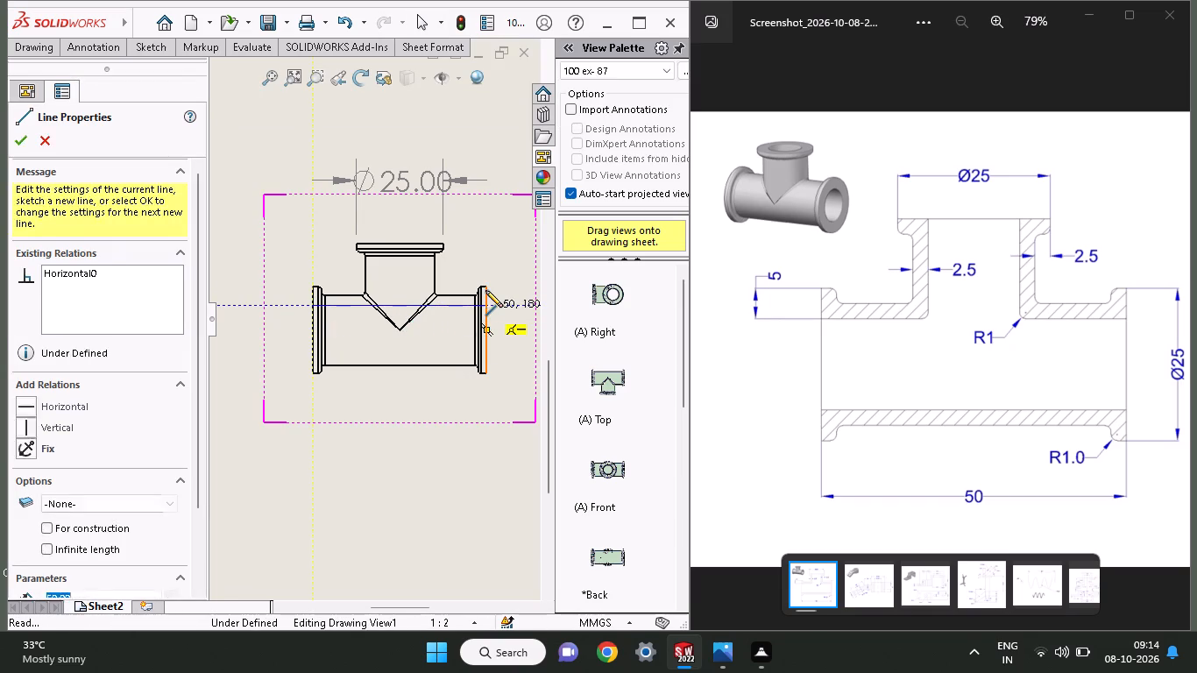
{"action": "right_click", "coordinate": [483, 253]}
{"action": "left_click", "coordinate": [491, 263]}
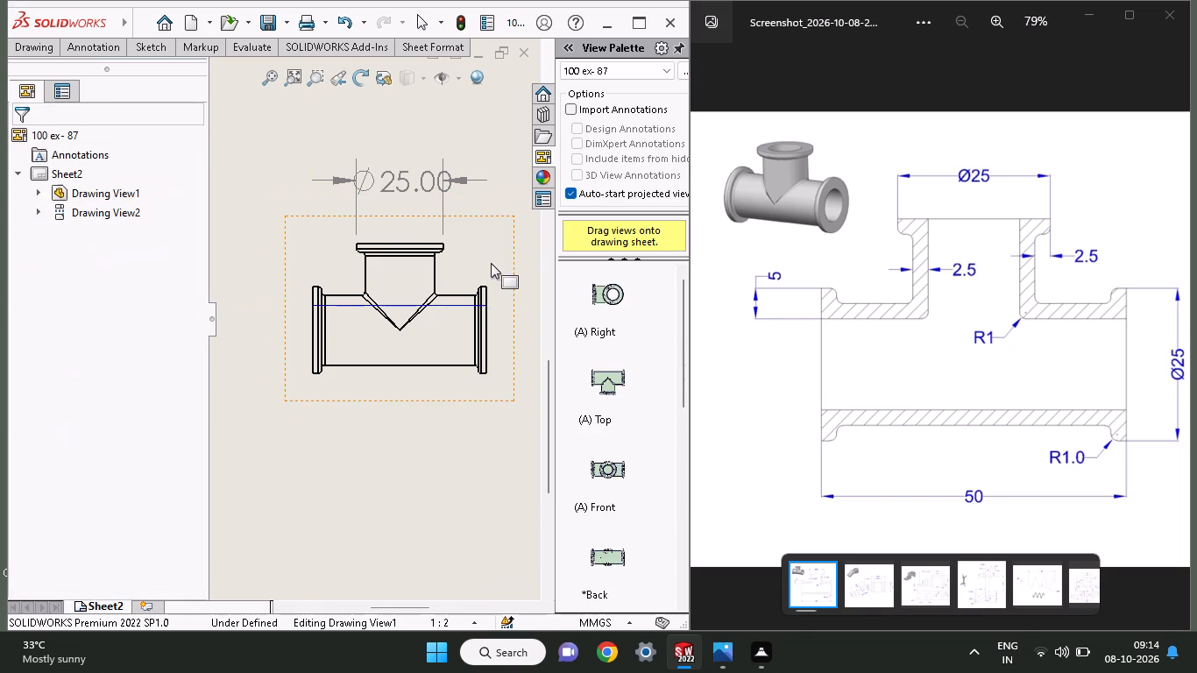
Dimension the horizontal line 5 mm below the top corner of the left end flange, placing the dimension left of the view.
{"action": "left_click", "coordinate": [142, 53]}
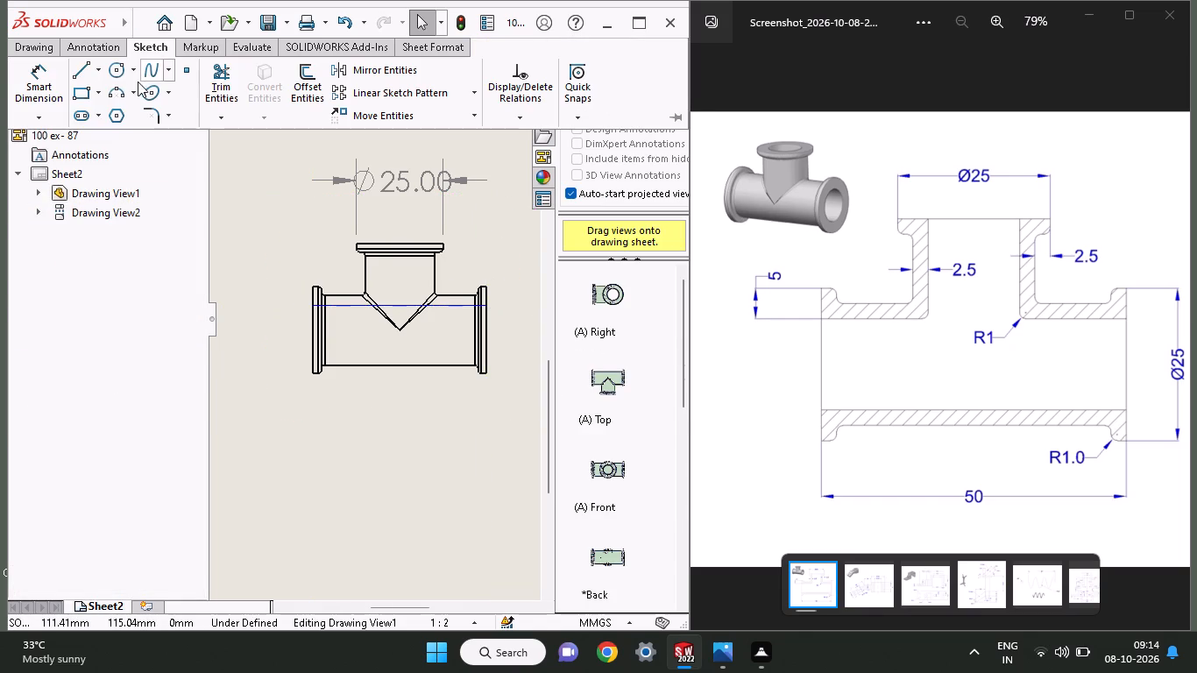
{"action": "left_click", "coordinate": [51, 104]}
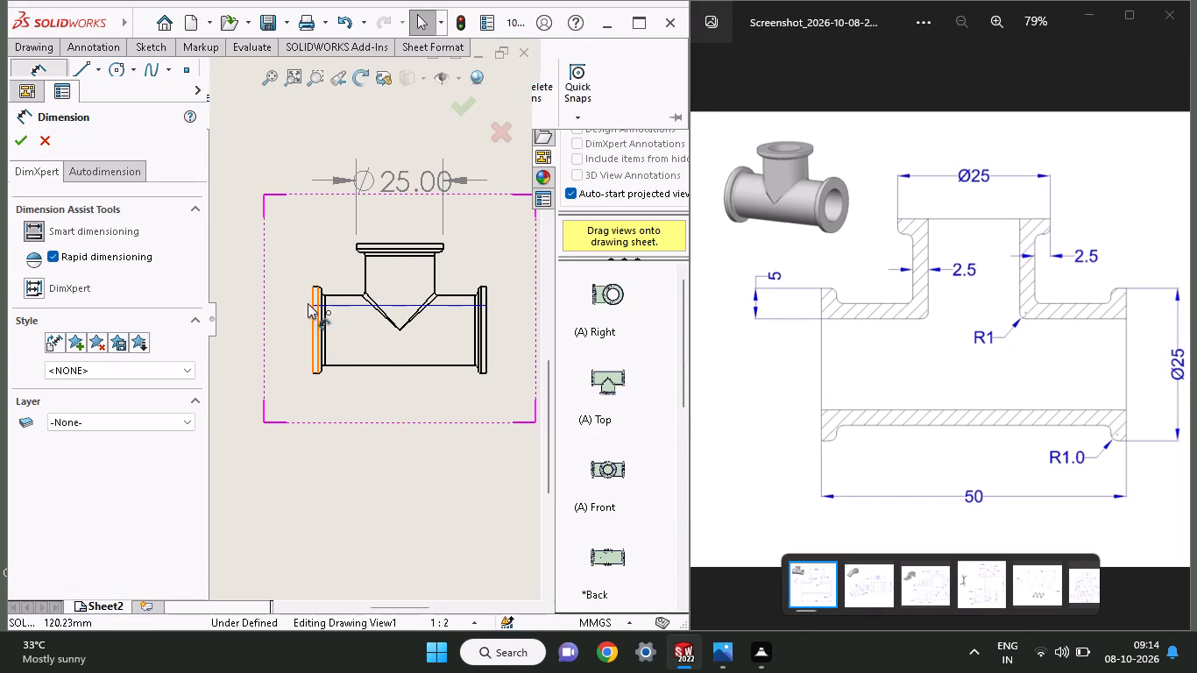
{"action": "left_click", "coordinate": [311, 310]}
{"action": "left_click", "coordinate": [310, 287]}
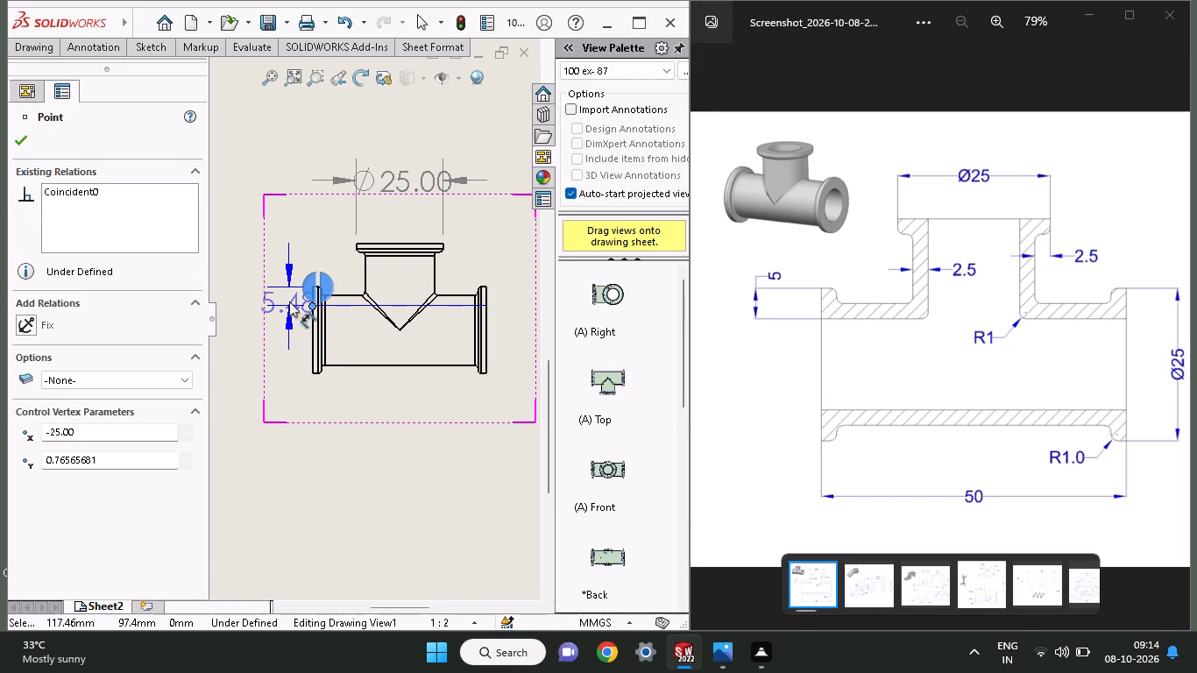
{"action": "left_click", "coordinate": [235, 283]}
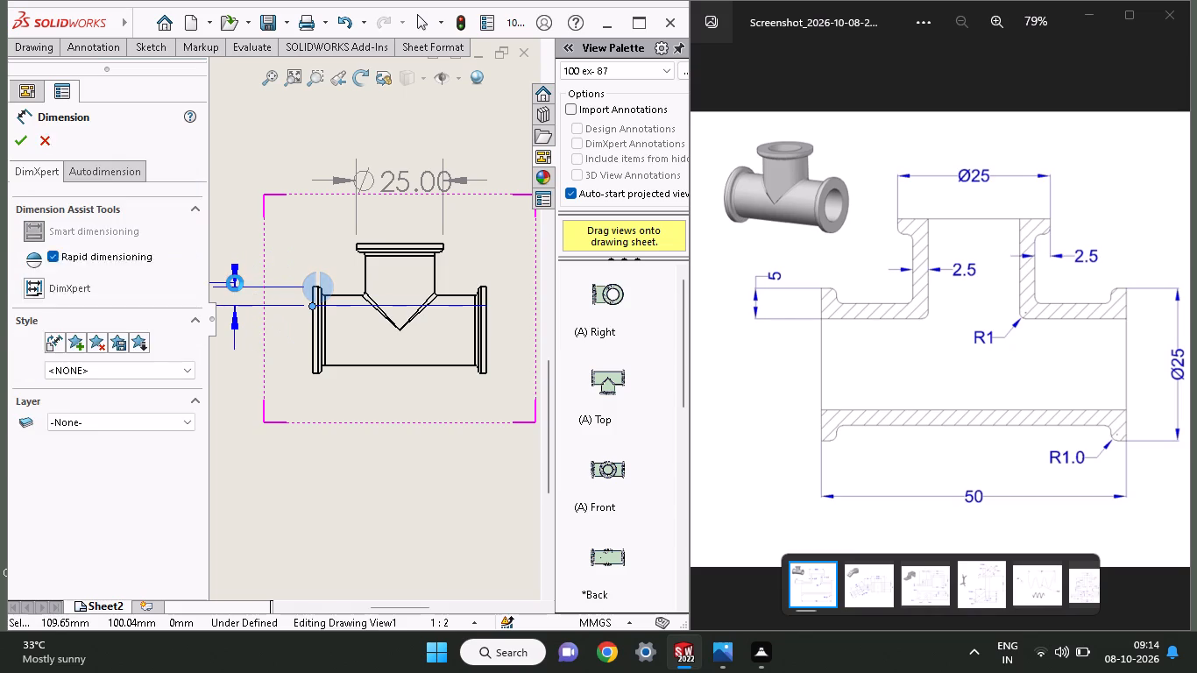
{"action": "key", "text": "5"}
{"action": "key", "text": "Return"}
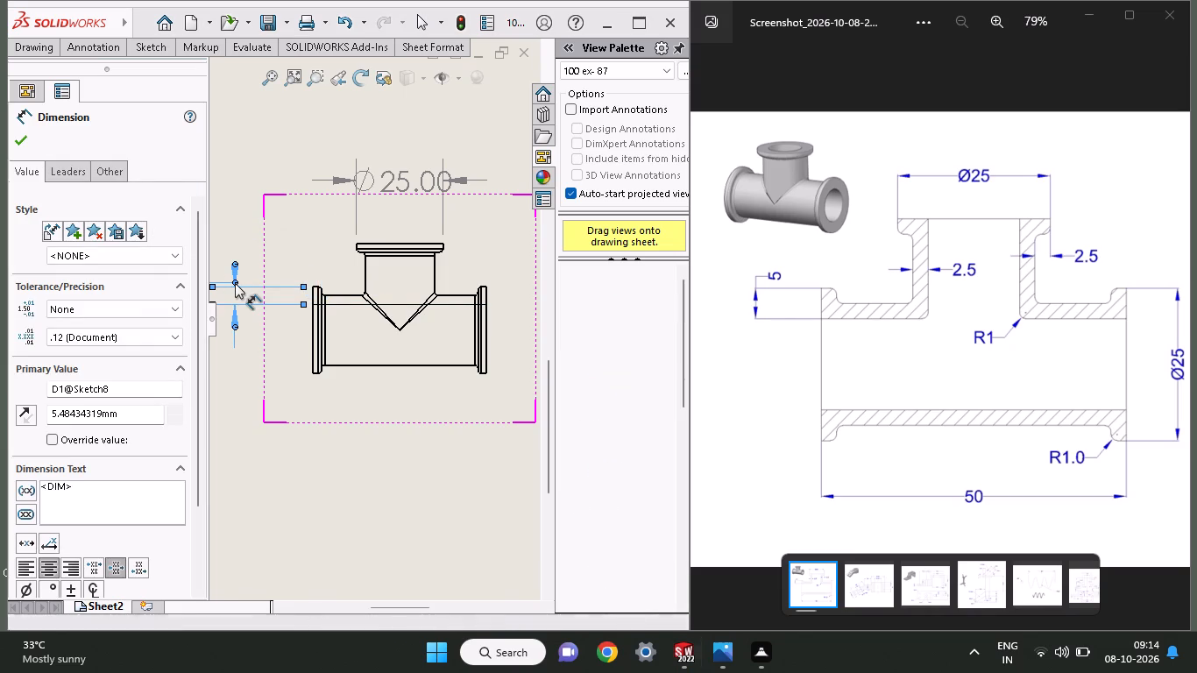
{"action": "scroll", "coordinate": [235, 283], "scroll_direction": "down", "scroll_amount": 1}
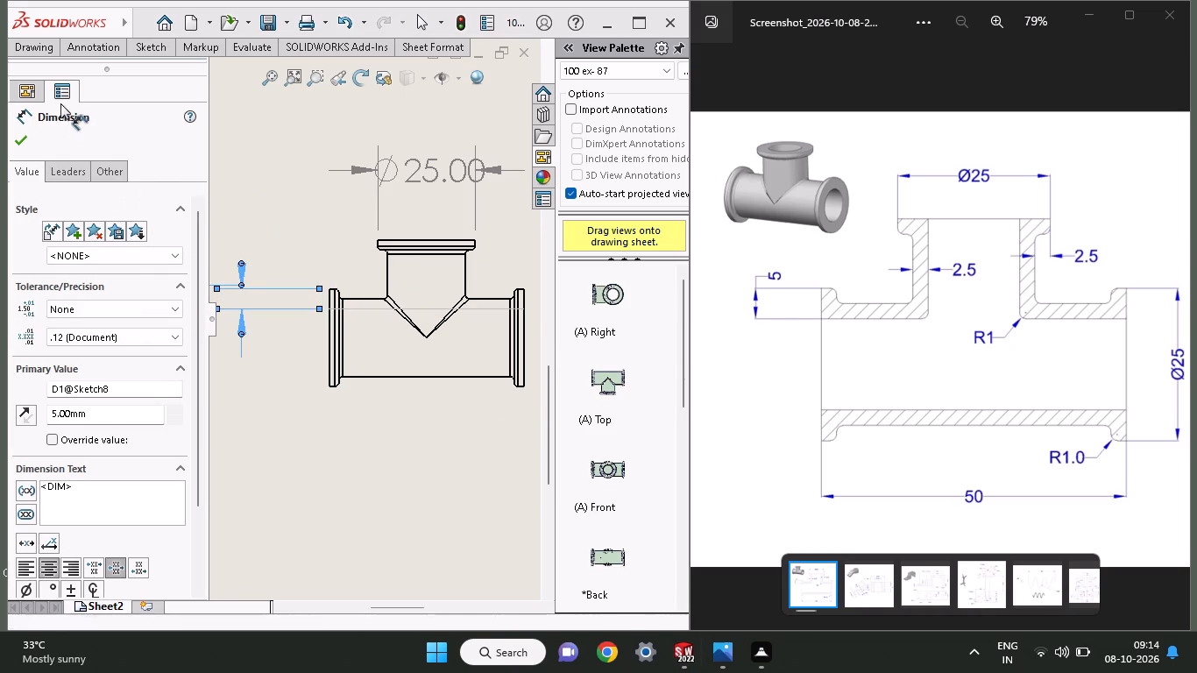
{"action": "left_click", "coordinate": [12, 142]}
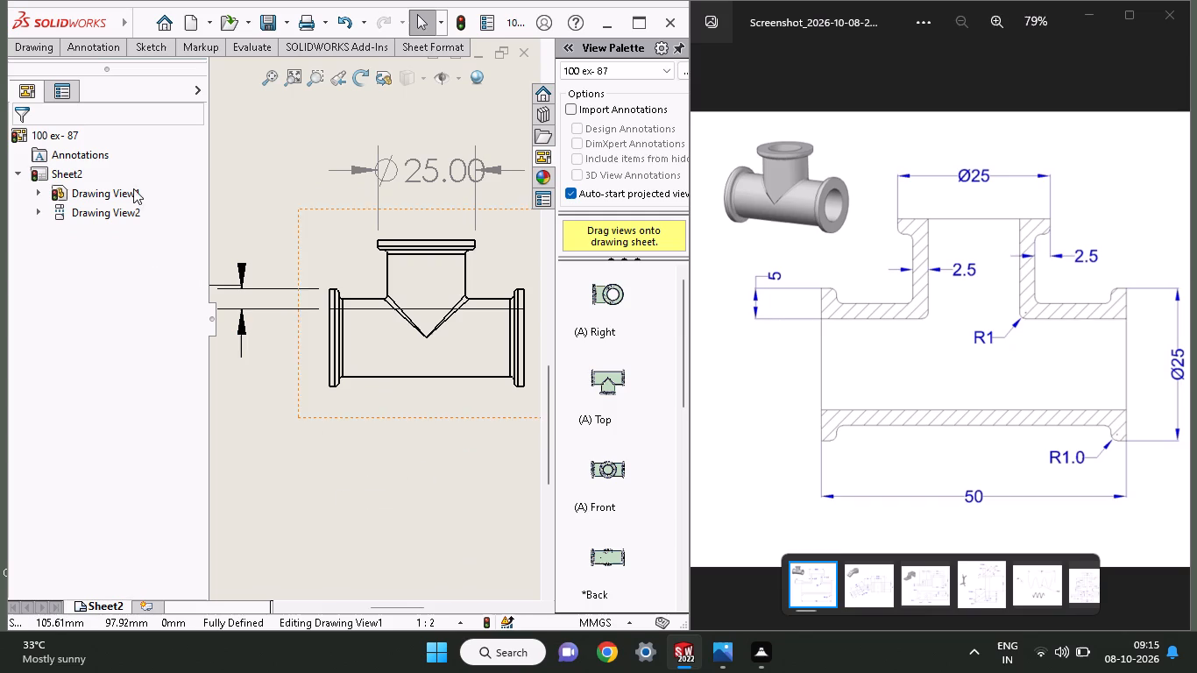
Sketch a vertical line left of the branch centre, from the branch flange's top edge down to the run pipe's lower edge.
{"action": "left_click", "coordinate": [152, 48]}
{"action": "left_click", "coordinate": [81, 64]}
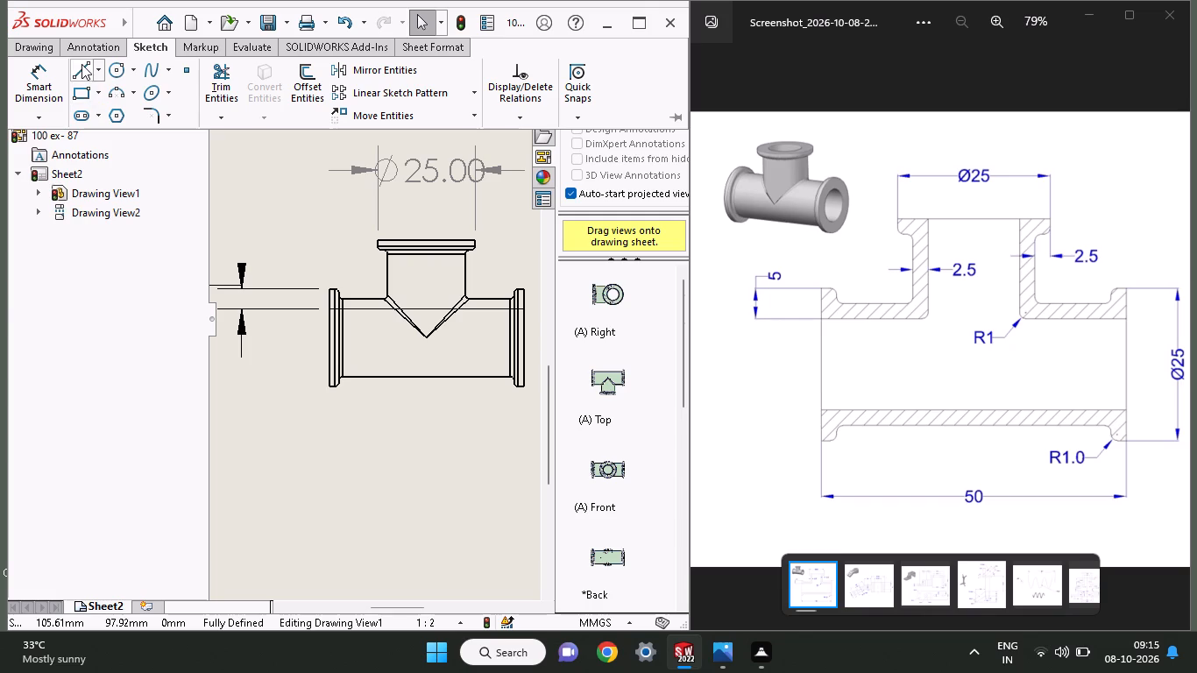
{"action": "left_click", "coordinate": [403, 239]}
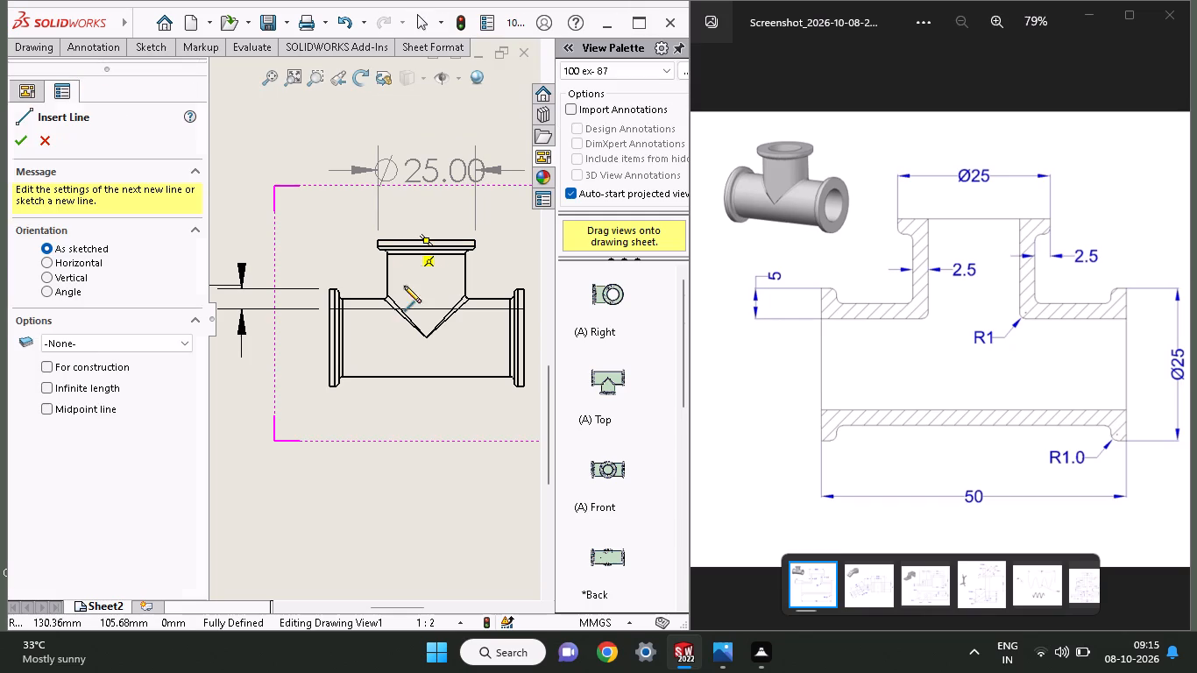
{"action": "left_click", "coordinate": [402, 378]}
{"action": "right_click", "coordinate": [406, 392]}
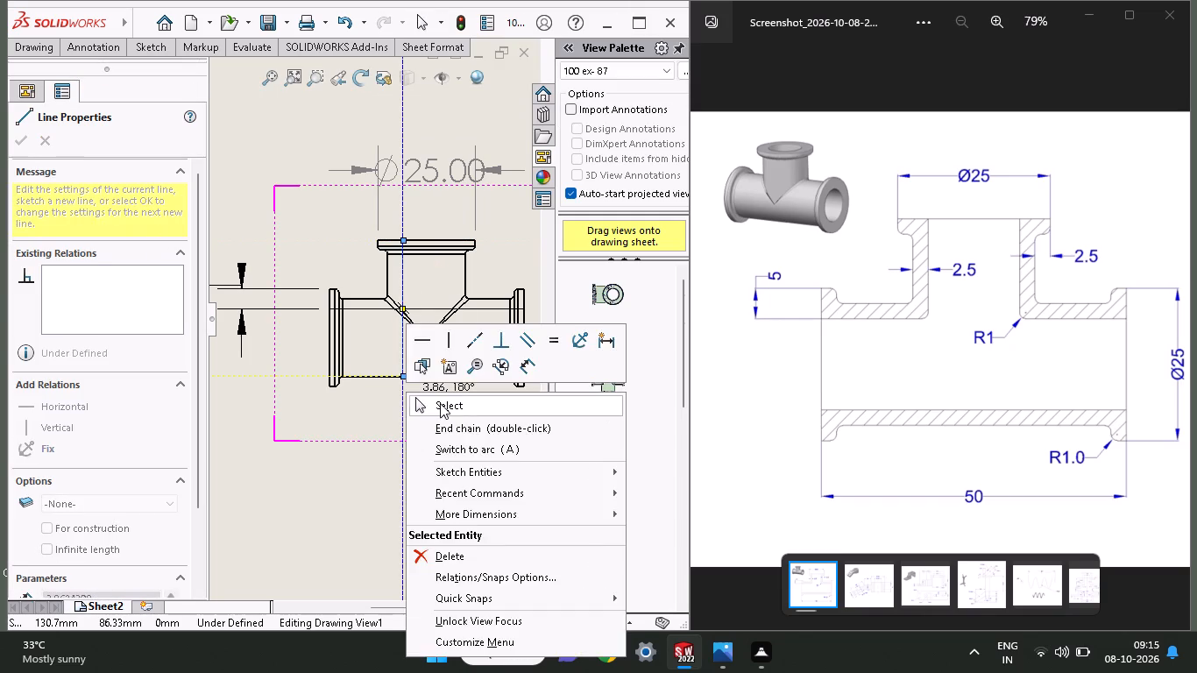
{"action": "left_click", "coordinate": [440, 403]}
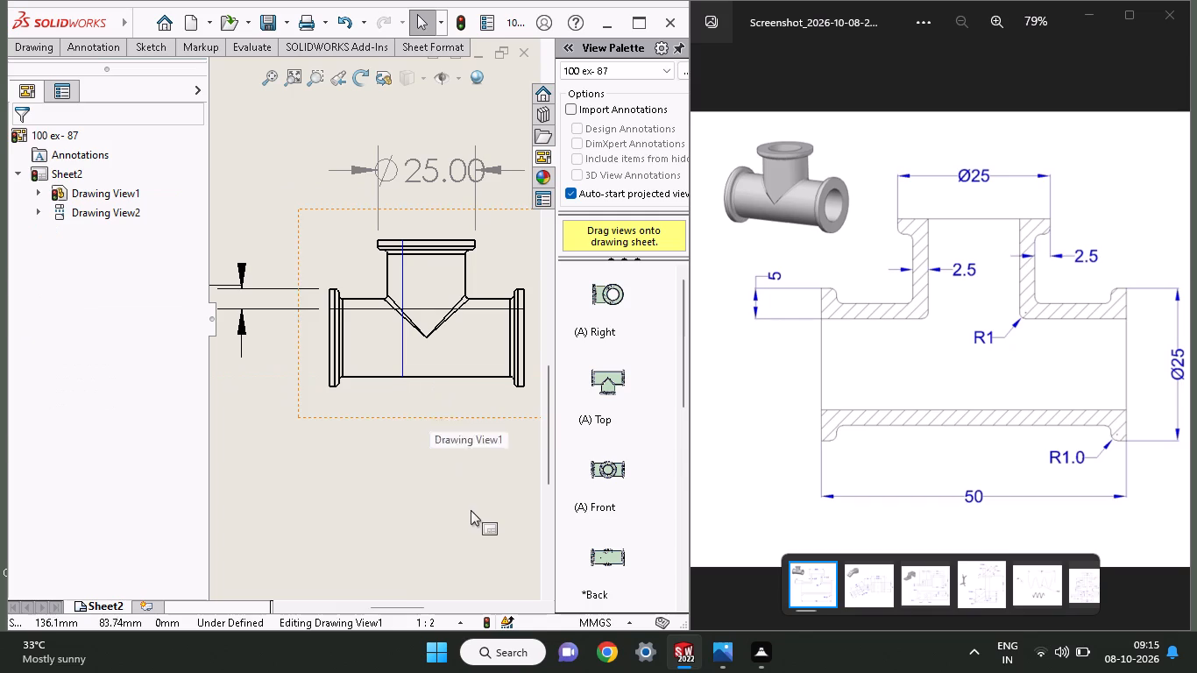
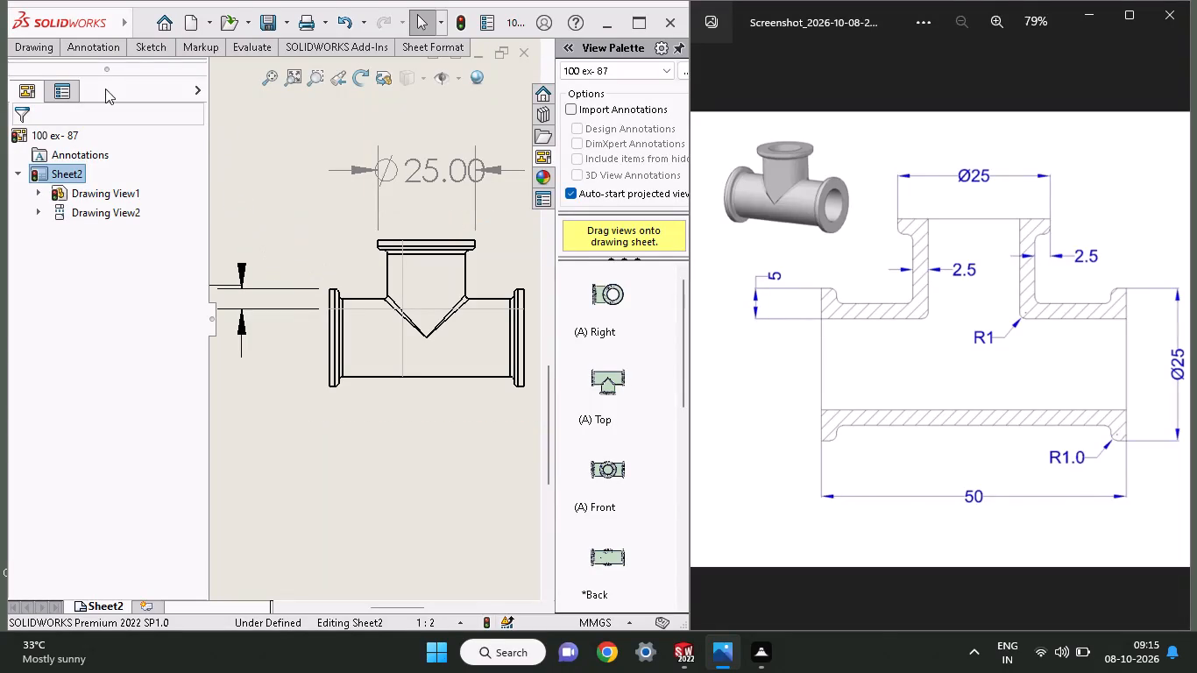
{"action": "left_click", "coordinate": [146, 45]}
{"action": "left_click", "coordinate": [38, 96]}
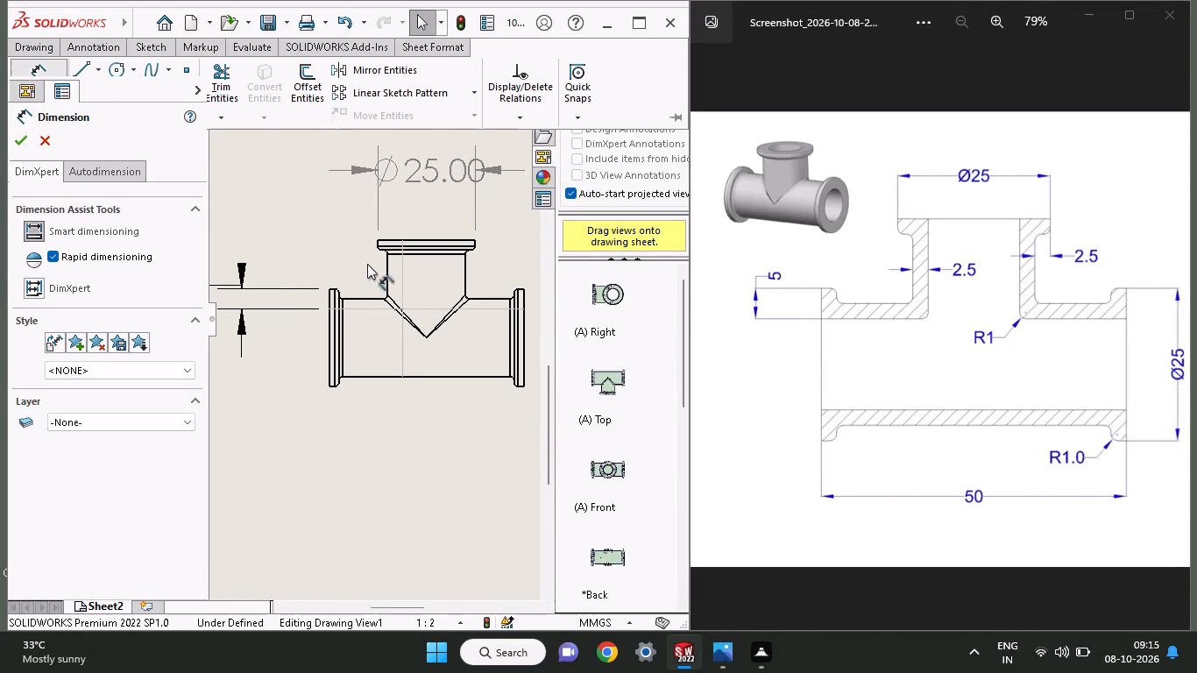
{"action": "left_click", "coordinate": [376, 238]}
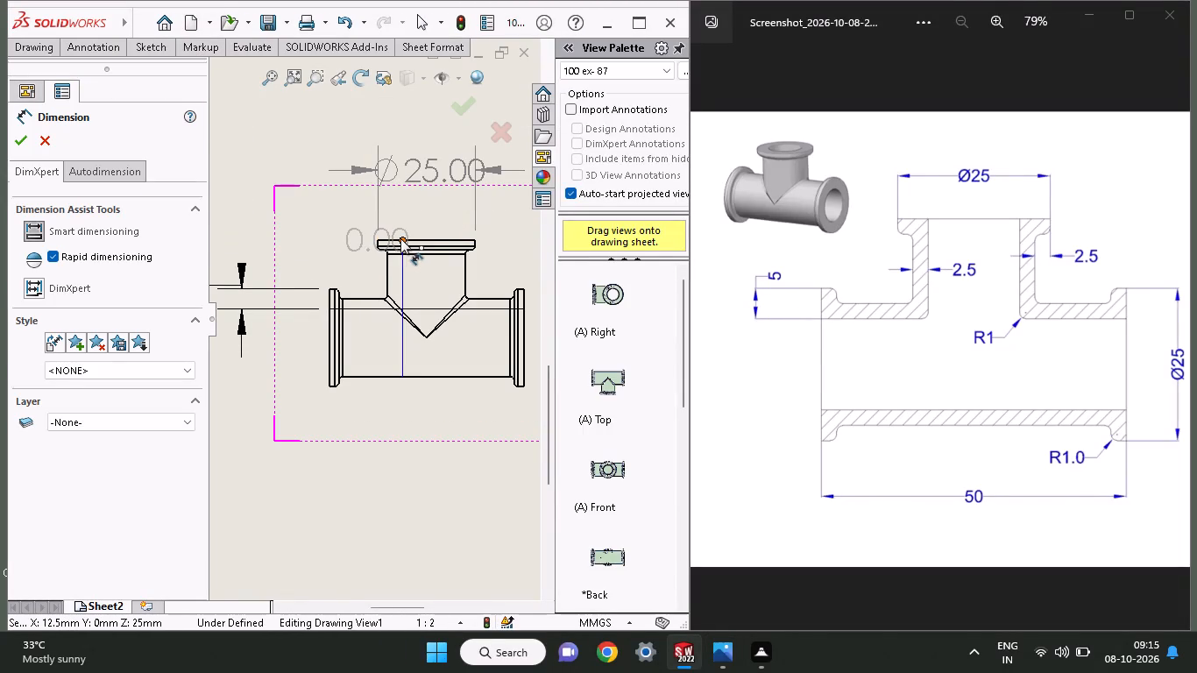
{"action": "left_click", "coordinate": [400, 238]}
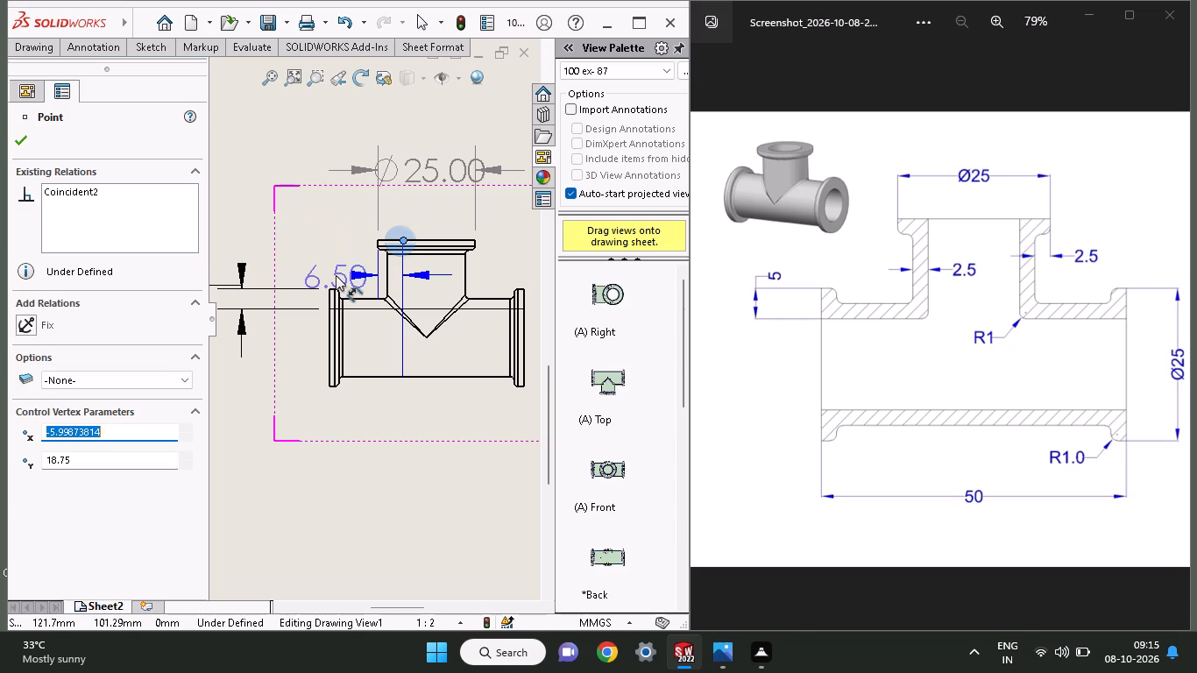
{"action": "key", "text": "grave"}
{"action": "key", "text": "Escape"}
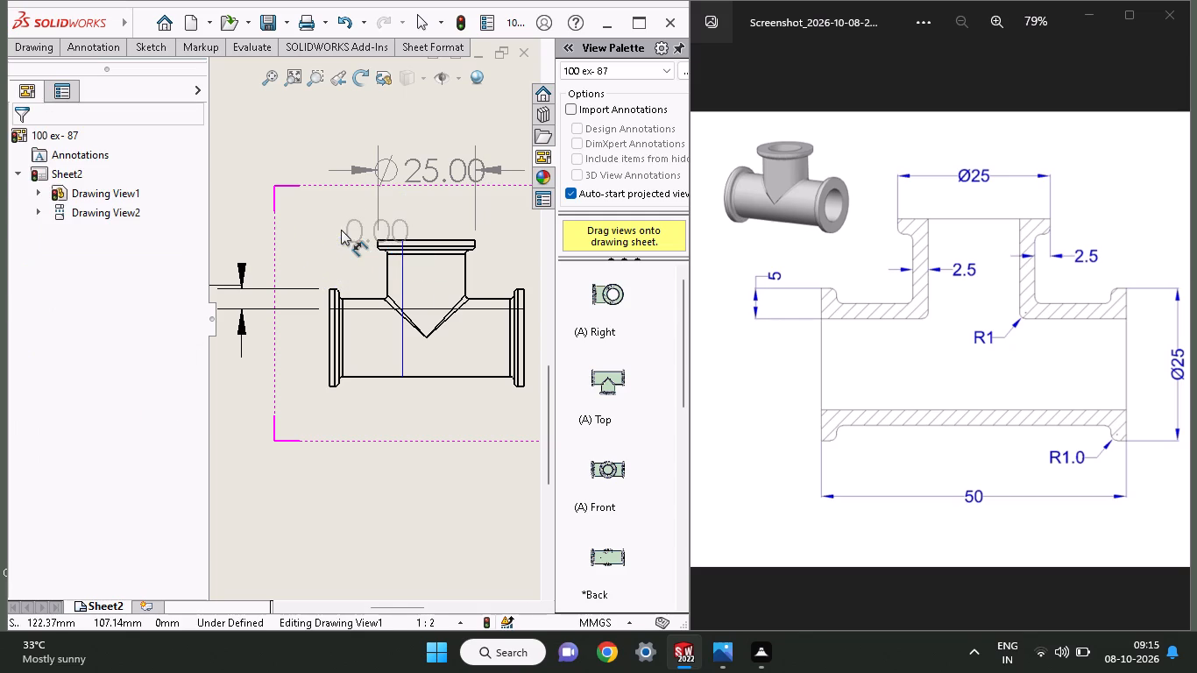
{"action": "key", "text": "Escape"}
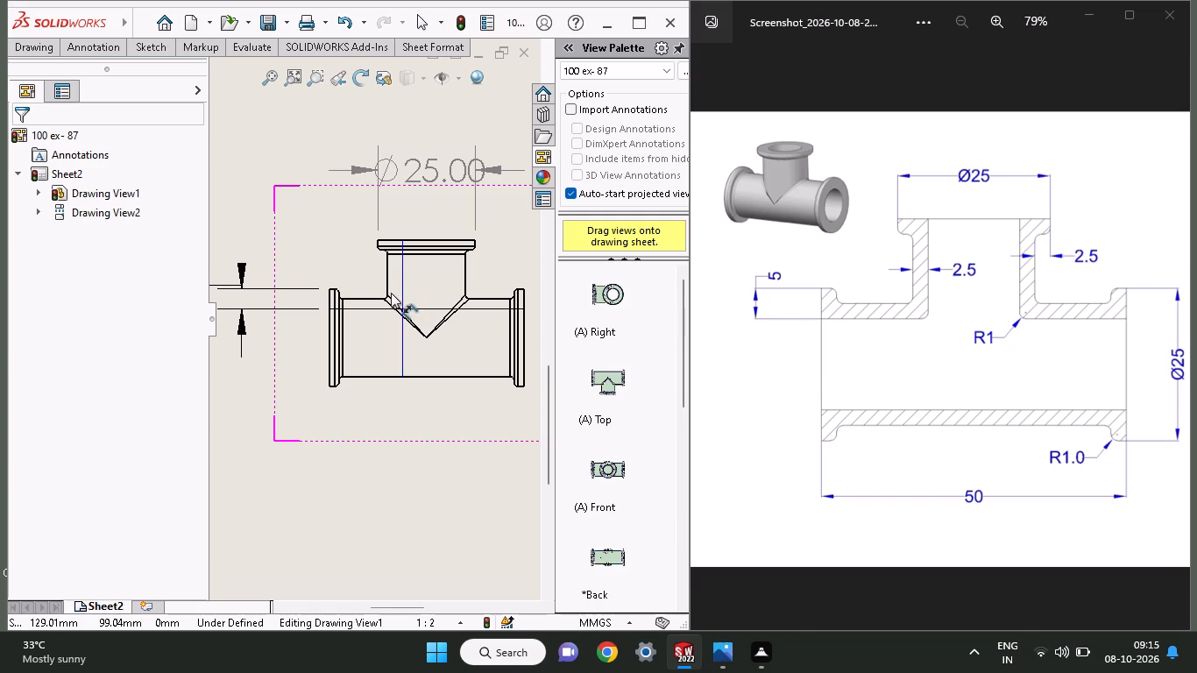
Dimension the vertical line 5 mm from the branch pipe's left wall, placing the dimension left of the branch.
{"action": "left_click", "coordinate": [385, 291]}
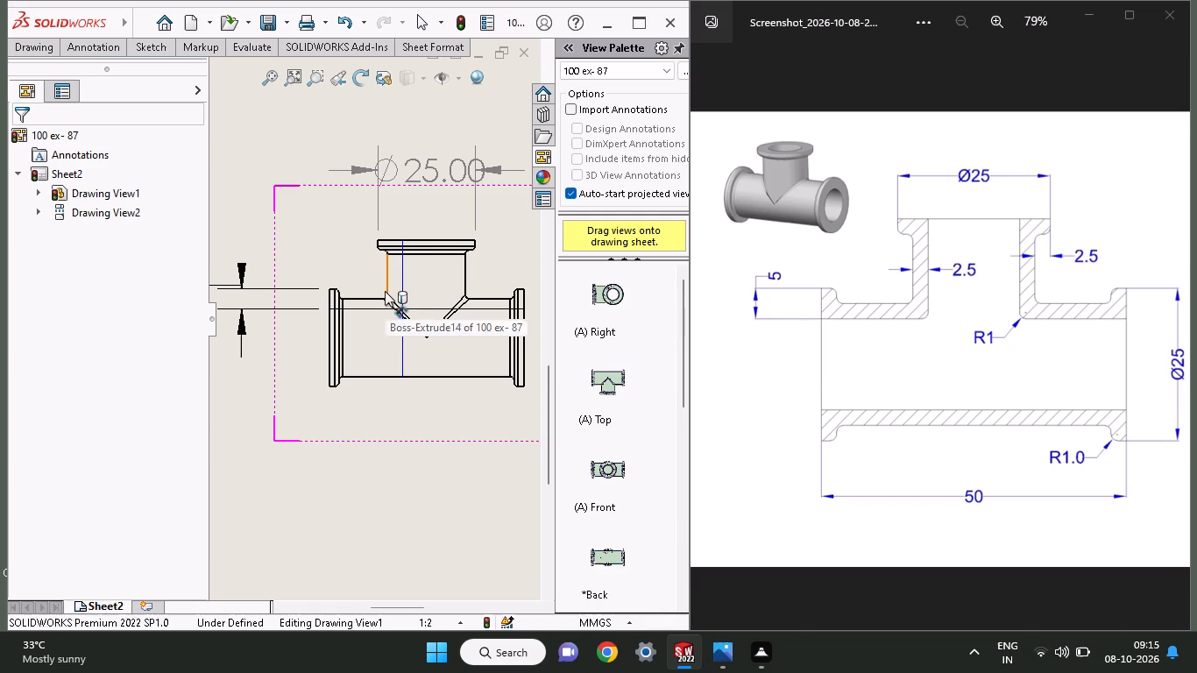
{"action": "left_click", "coordinate": [401, 242]}
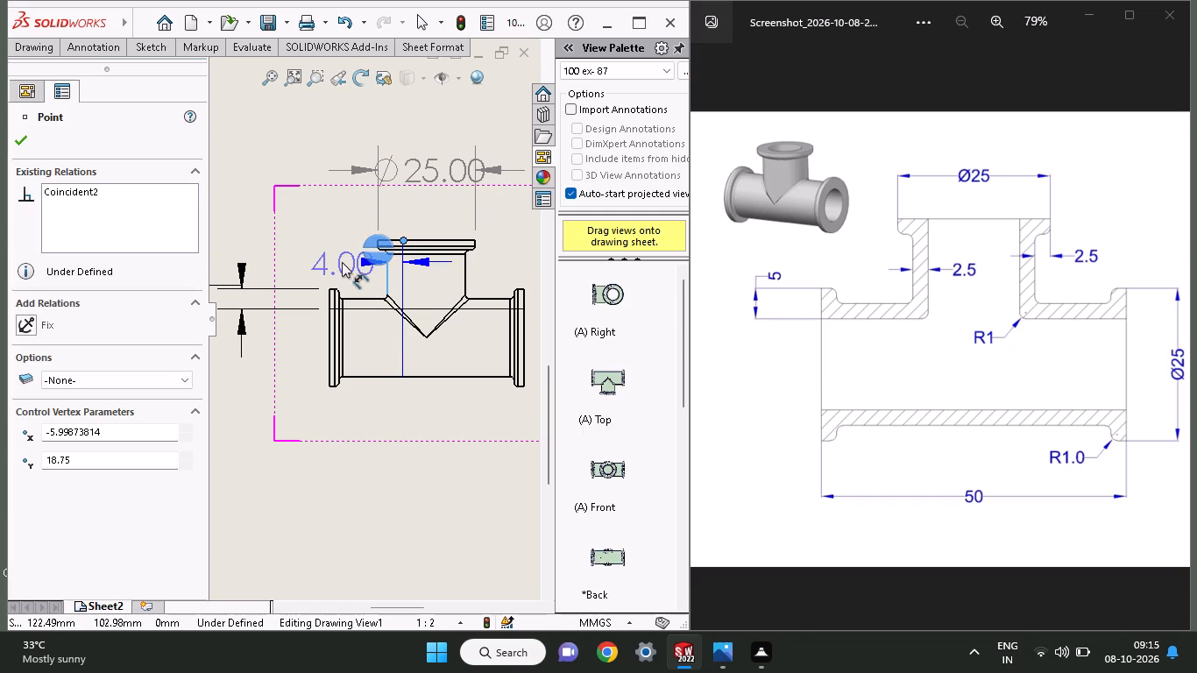
{"action": "left_click", "coordinate": [323, 262]}
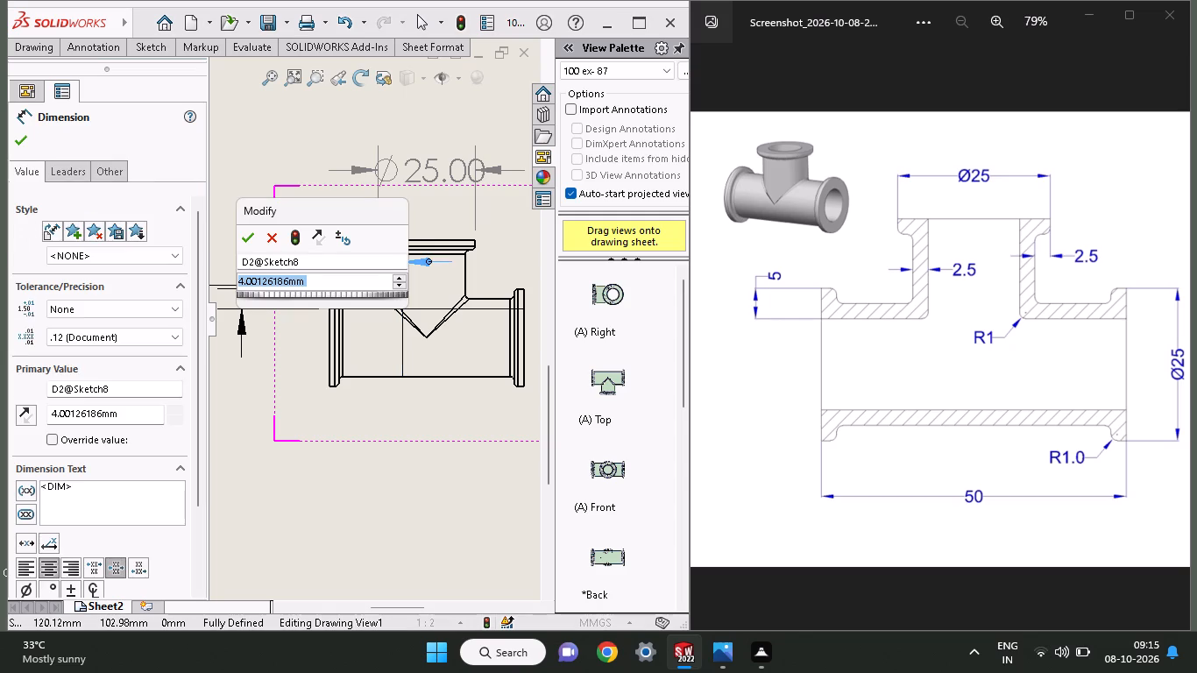
{"action": "key", "text": "5"}
{"action": "key", "text": "Return"}
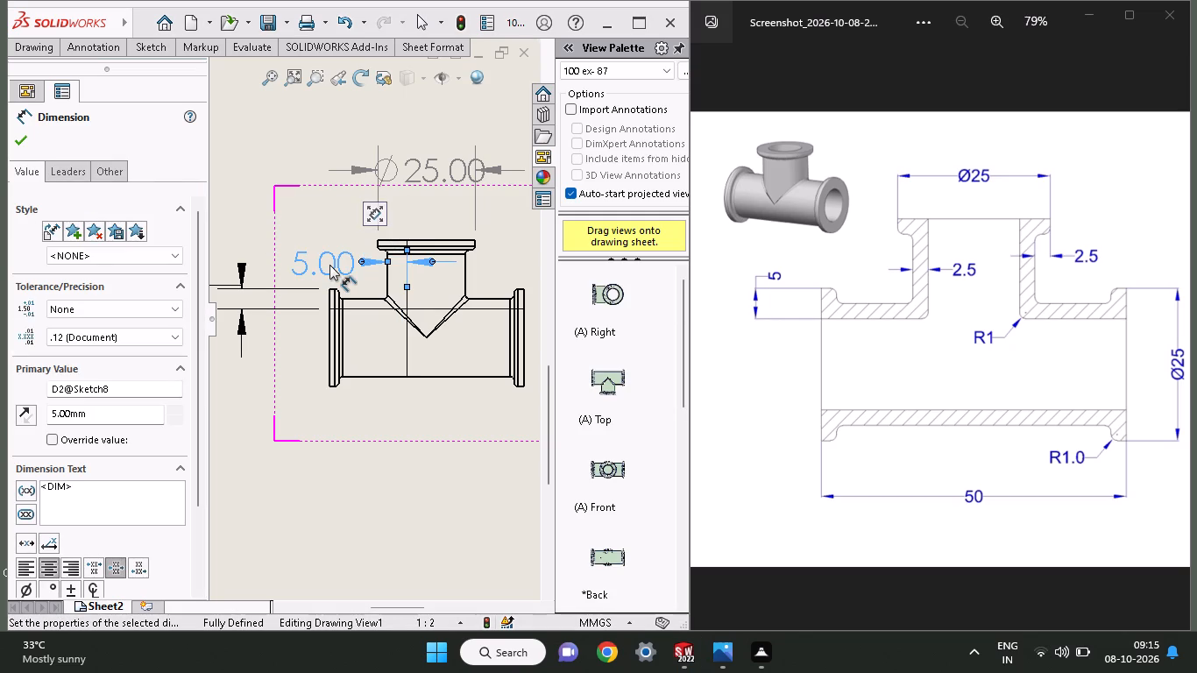
{"action": "left_click", "coordinate": [24, 145]}
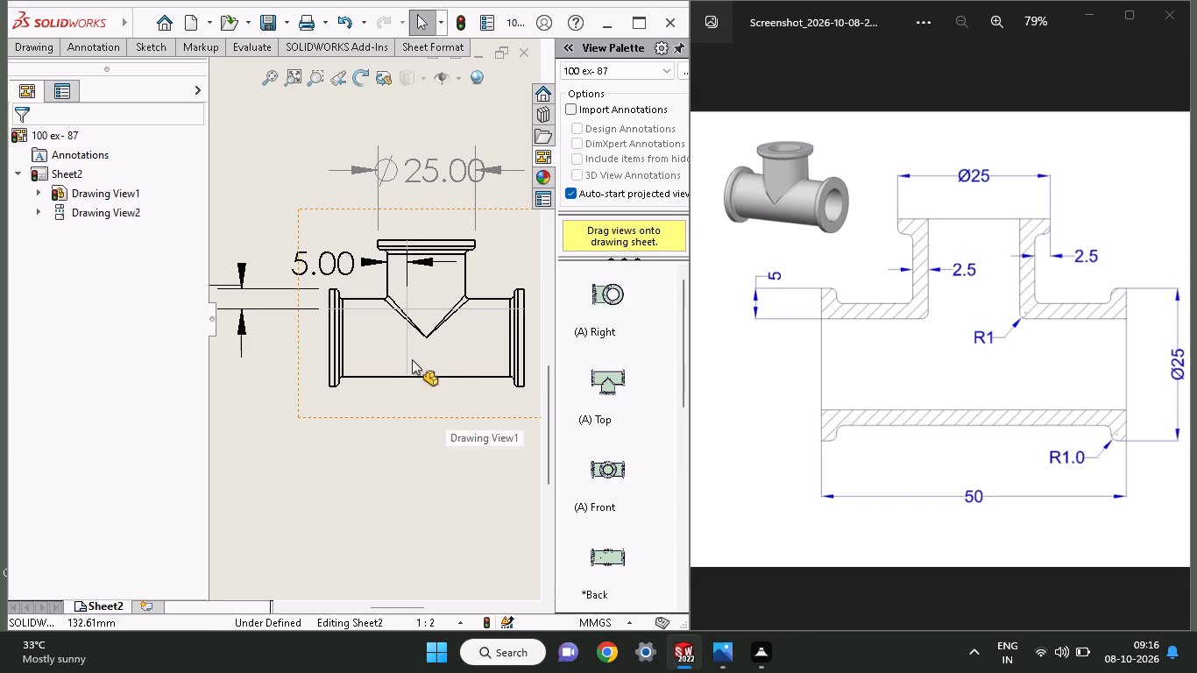
Set the distance between the branch pipe's left wall and the vertical line to 2.5 mm.
{"action": "double_click", "coordinate": [334, 266]}
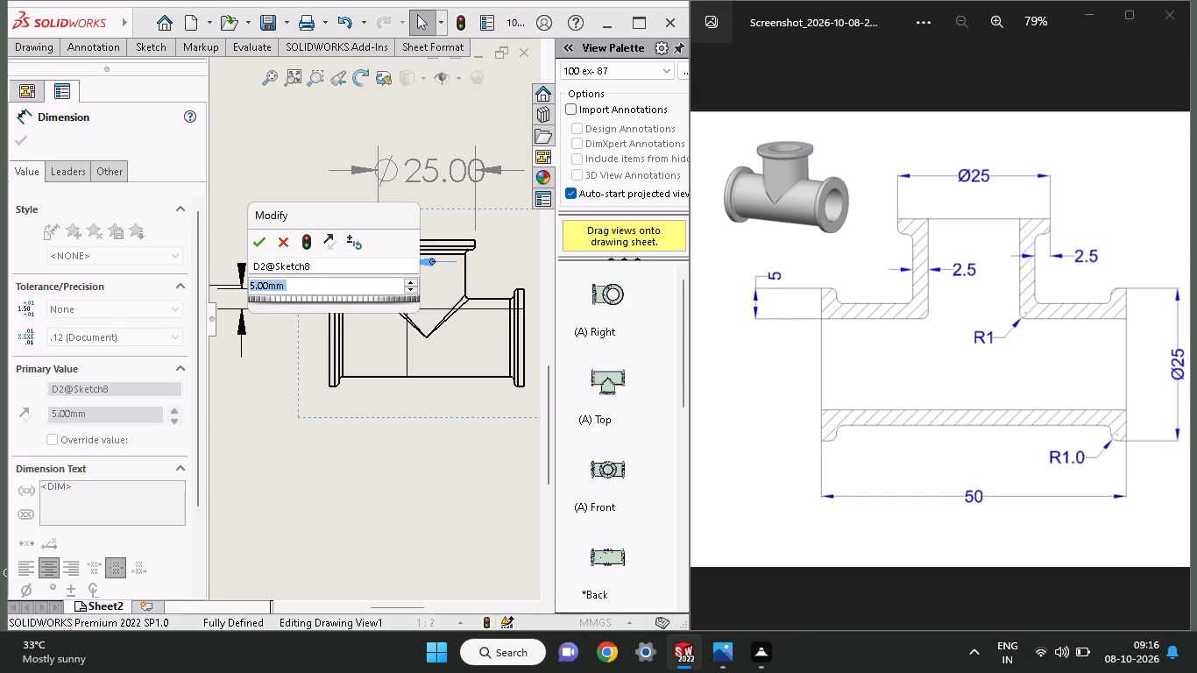
{"action": "type", "text": "2.5"}
{"action": "key", "text": "Return"}
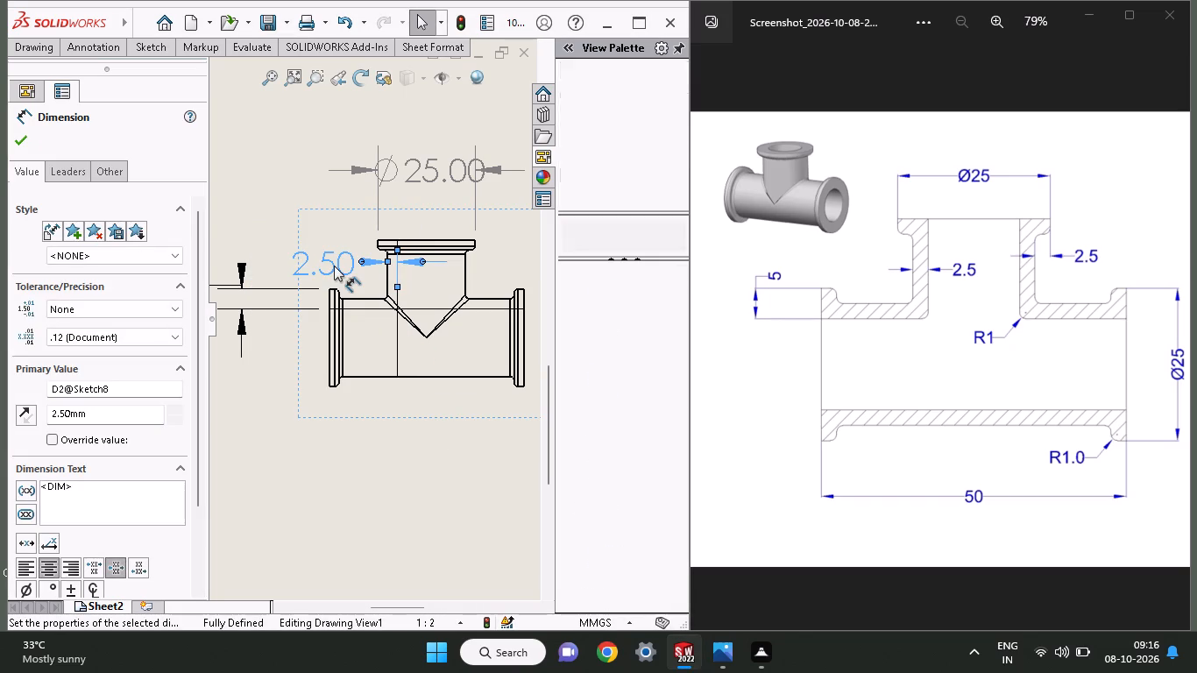
{"action": "left_click", "coordinate": [22, 150]}
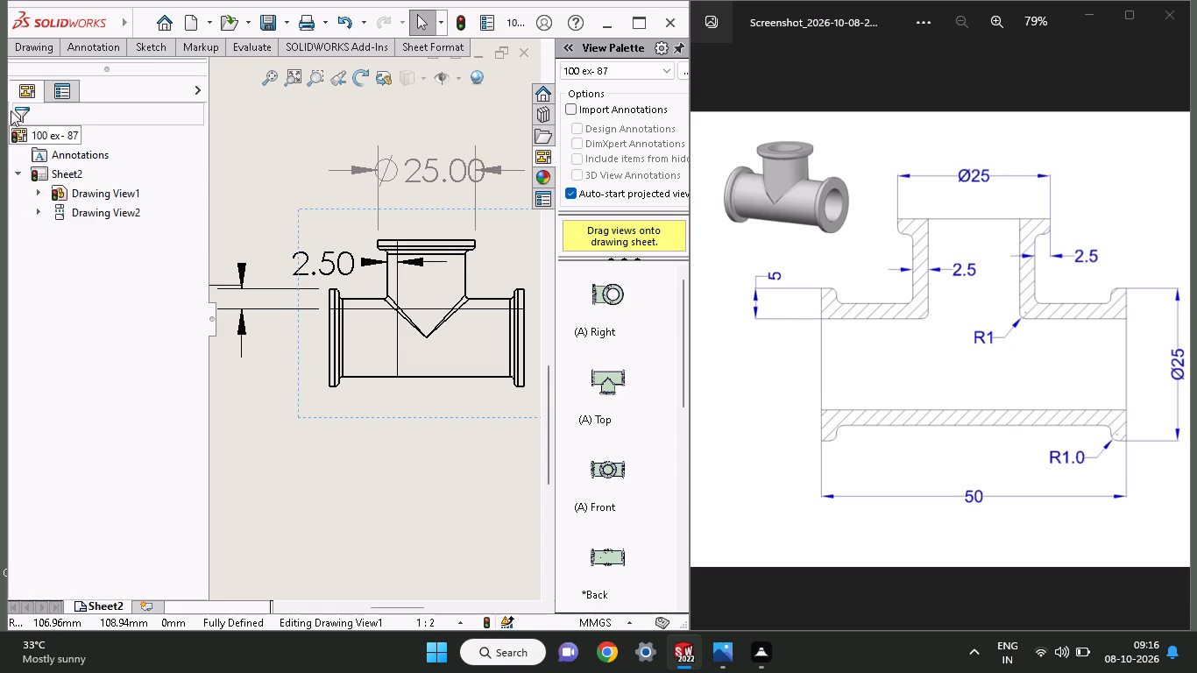
Trim away the part of the vertical line below the horizontal line in the run pipe.
{"action": "left_click", "coordinate": [147, 48]}
{"action": "left_click", "coordinate": [213, 96]}
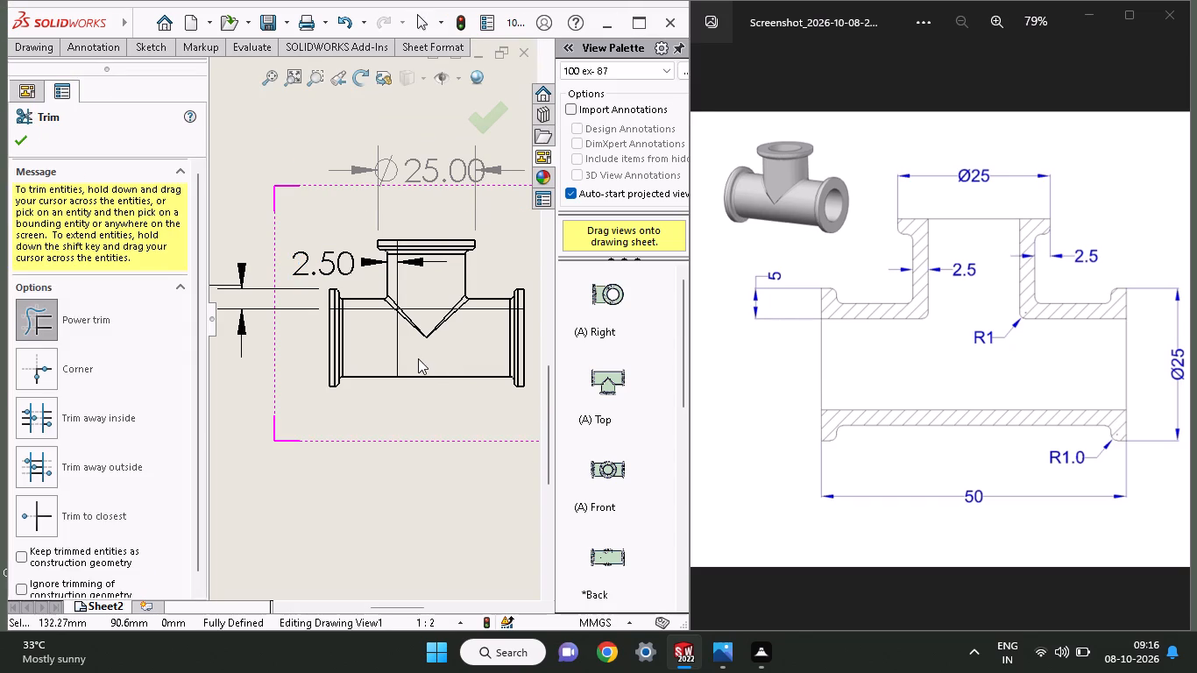
{"action": "left_click_drag", "start_coordinate": [418, 358], "coordinate": [379, 358]}
{"action": "left_click", "coordinate": [18, 143]}
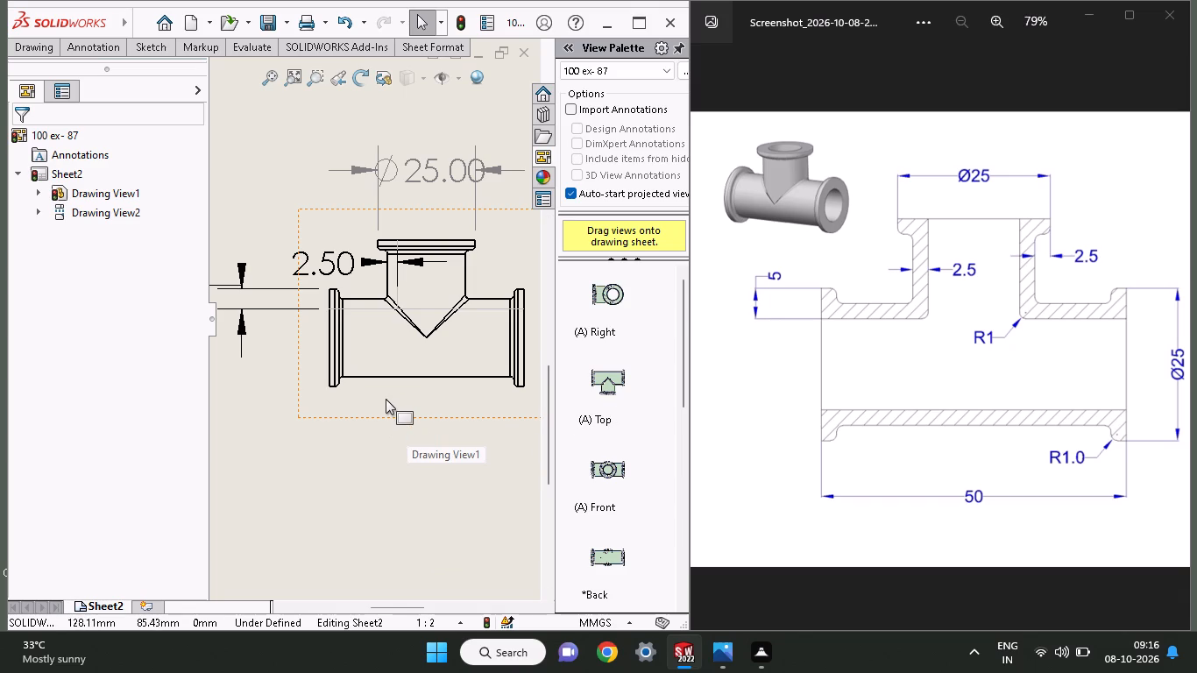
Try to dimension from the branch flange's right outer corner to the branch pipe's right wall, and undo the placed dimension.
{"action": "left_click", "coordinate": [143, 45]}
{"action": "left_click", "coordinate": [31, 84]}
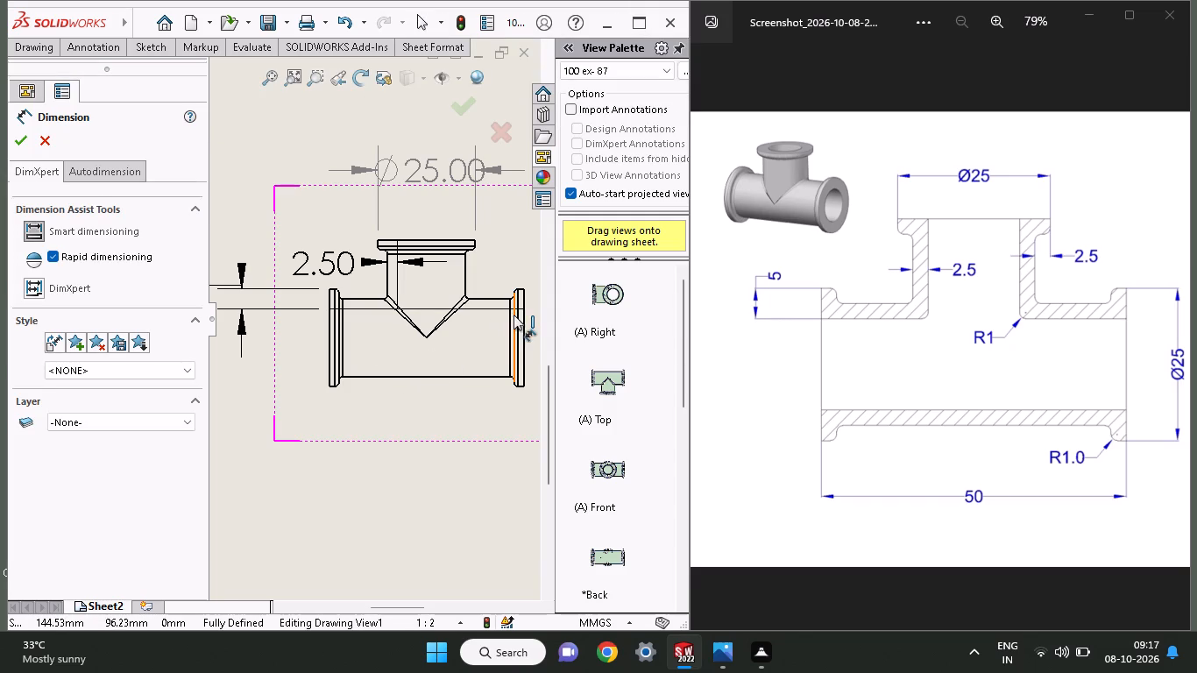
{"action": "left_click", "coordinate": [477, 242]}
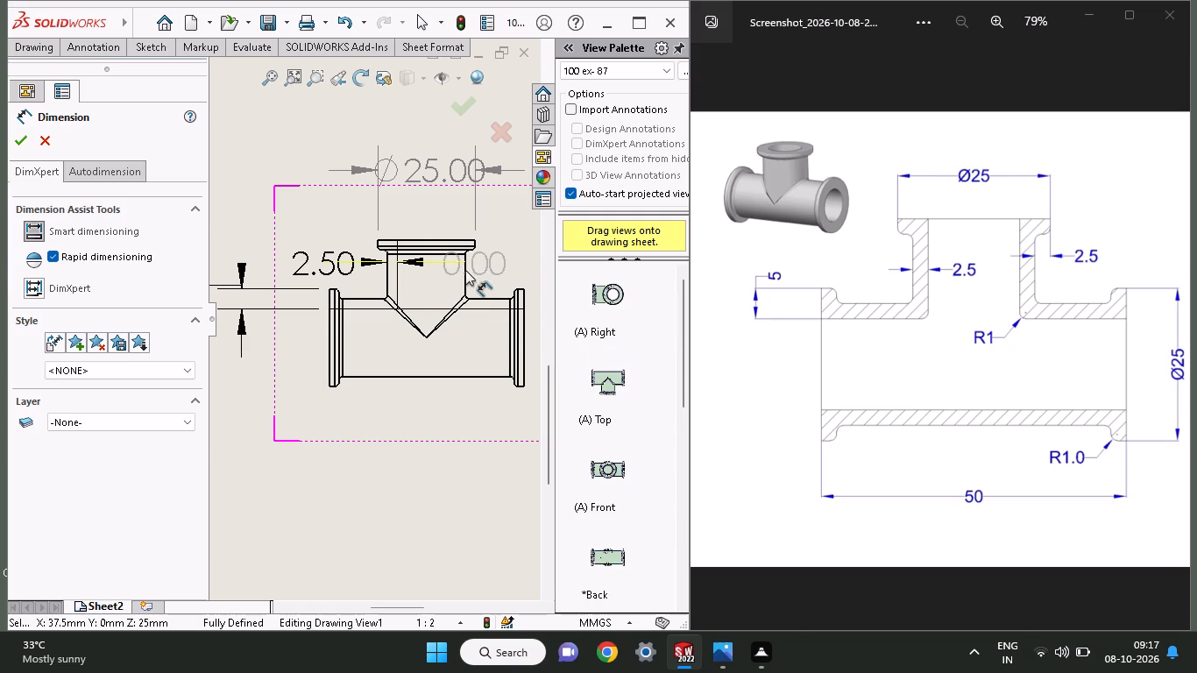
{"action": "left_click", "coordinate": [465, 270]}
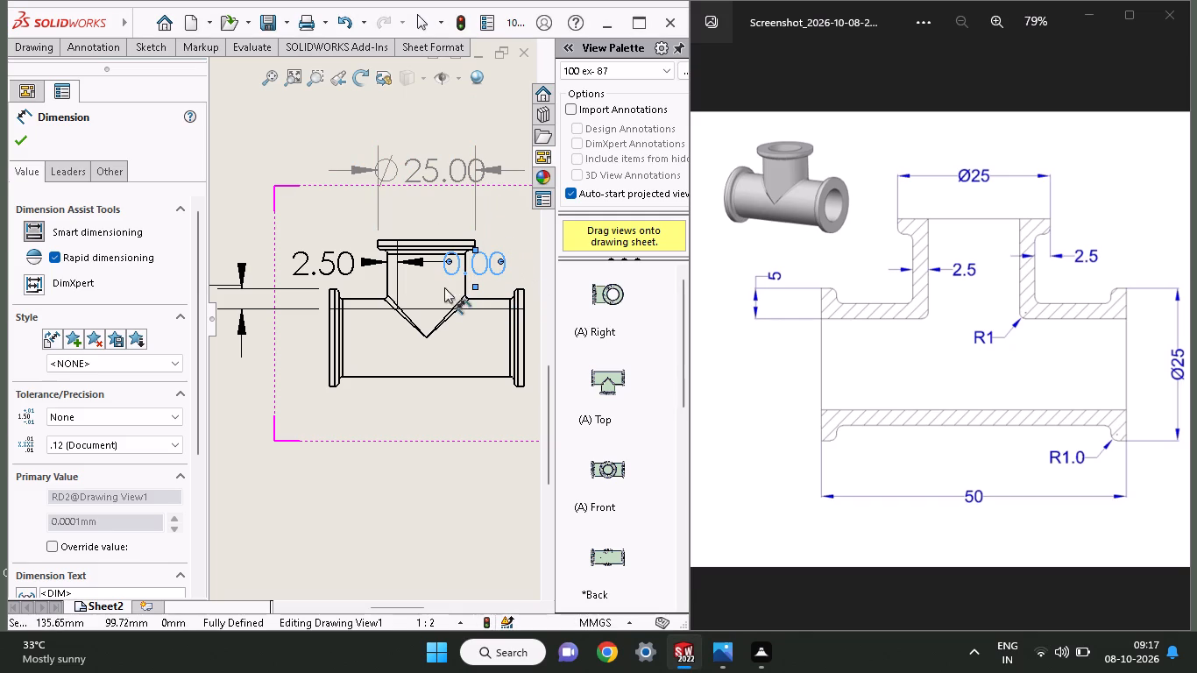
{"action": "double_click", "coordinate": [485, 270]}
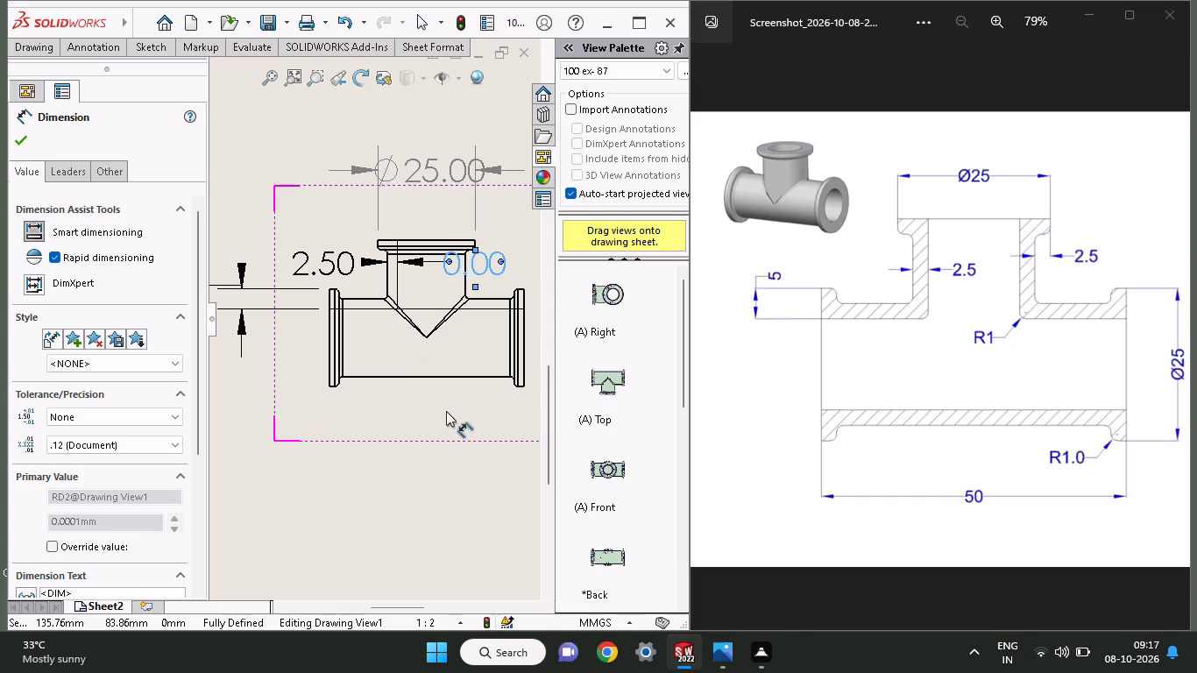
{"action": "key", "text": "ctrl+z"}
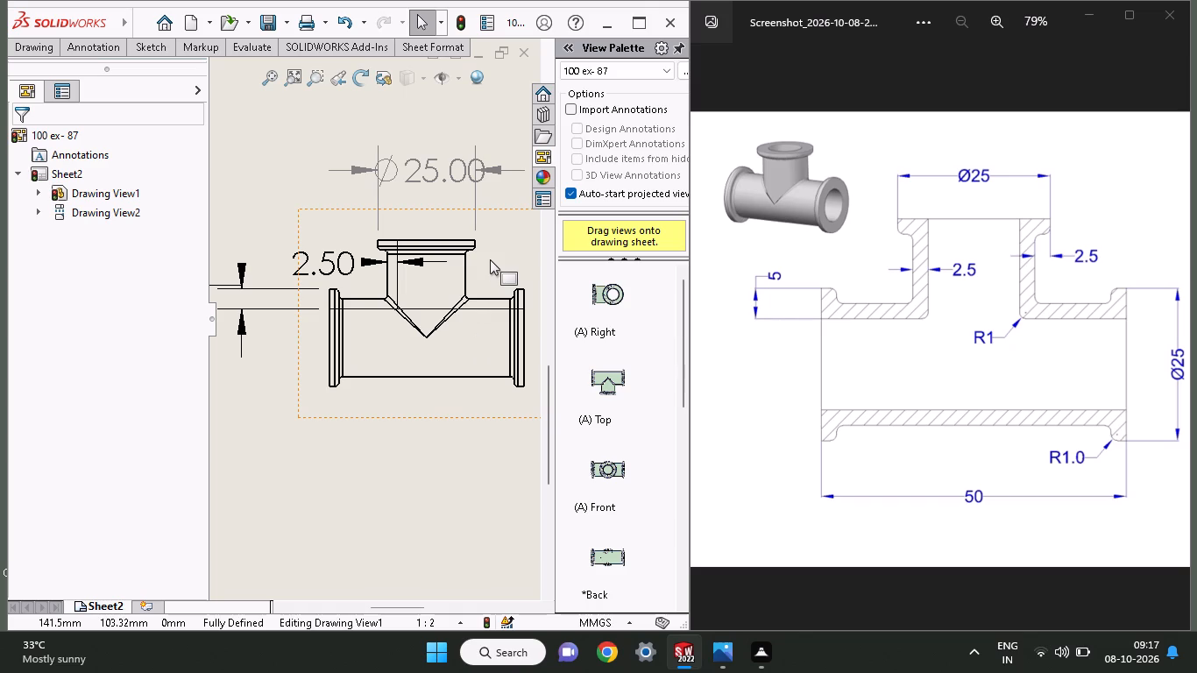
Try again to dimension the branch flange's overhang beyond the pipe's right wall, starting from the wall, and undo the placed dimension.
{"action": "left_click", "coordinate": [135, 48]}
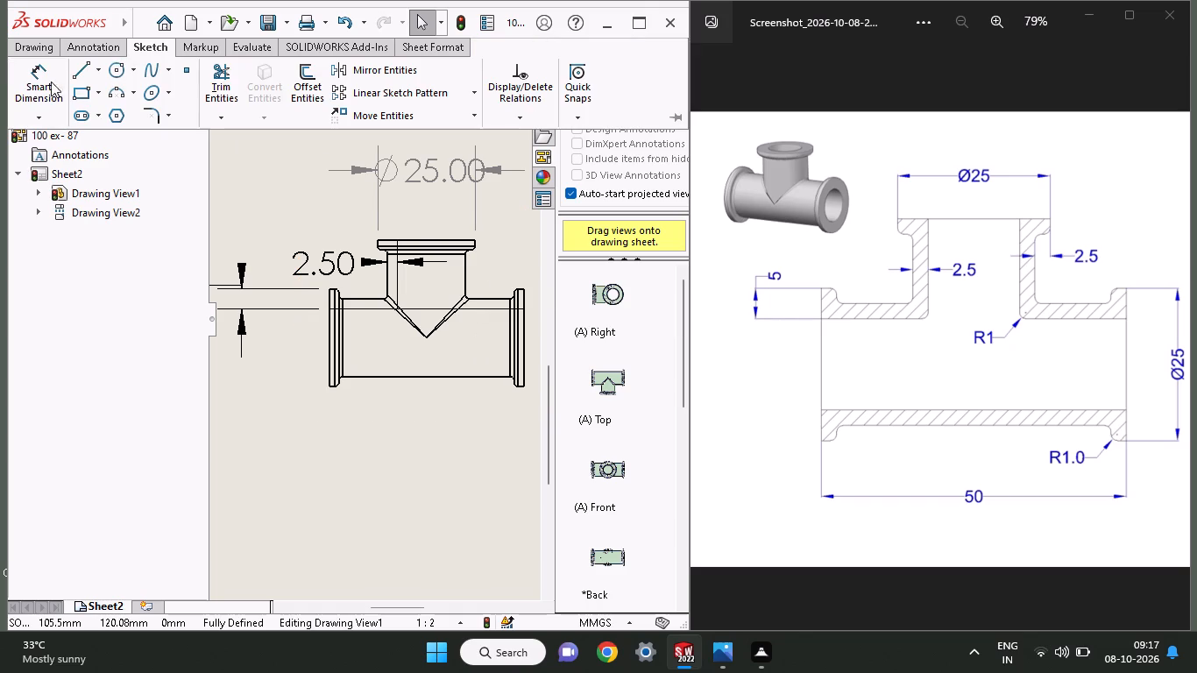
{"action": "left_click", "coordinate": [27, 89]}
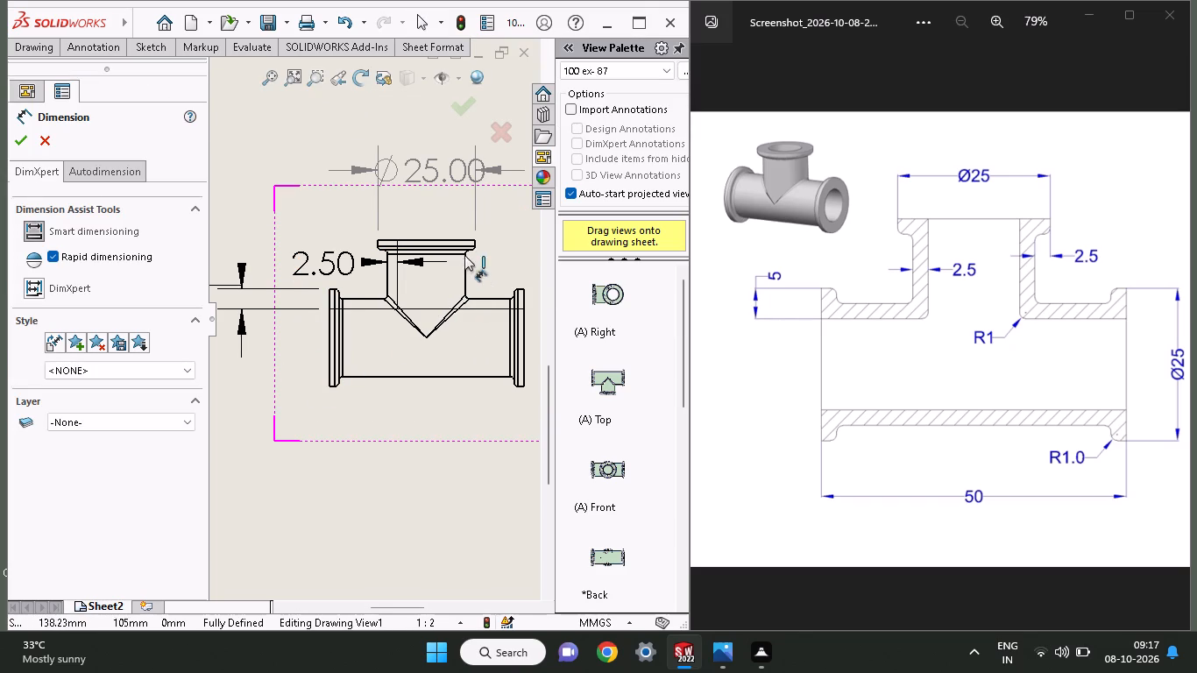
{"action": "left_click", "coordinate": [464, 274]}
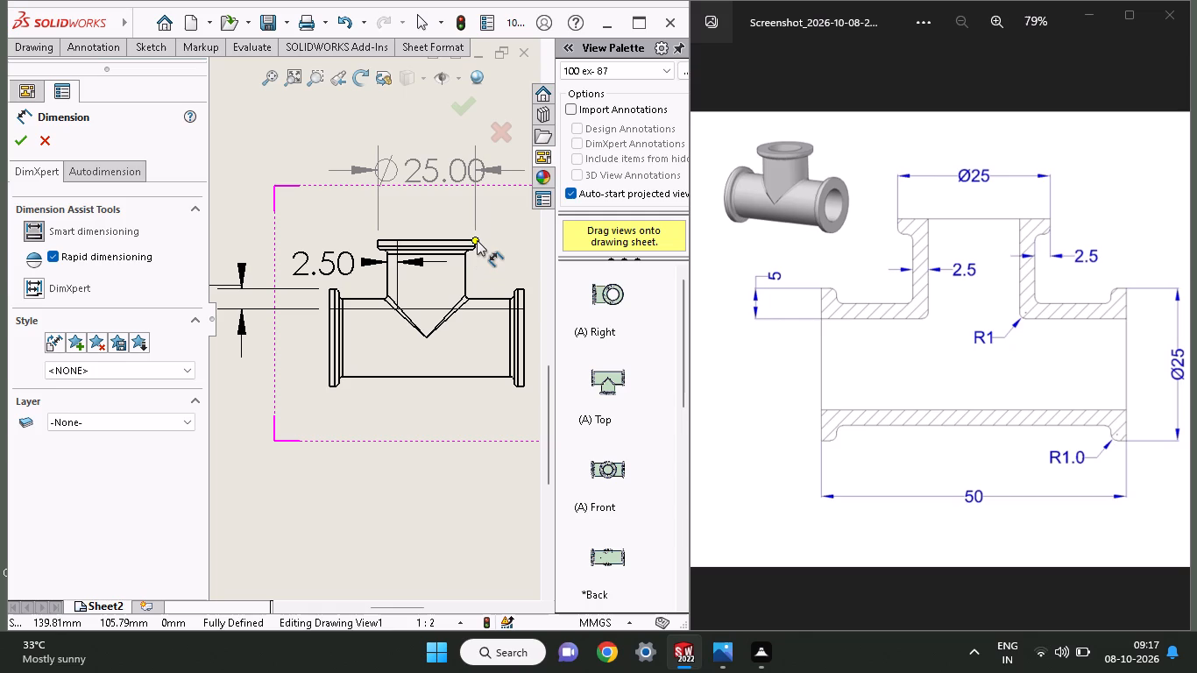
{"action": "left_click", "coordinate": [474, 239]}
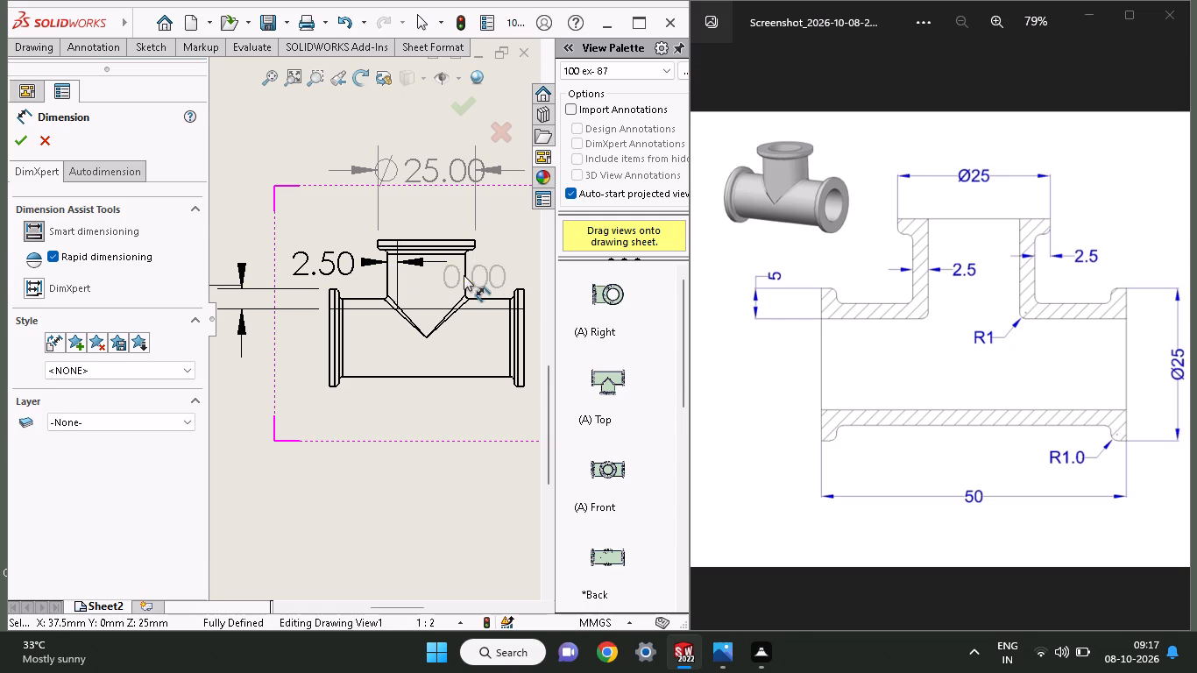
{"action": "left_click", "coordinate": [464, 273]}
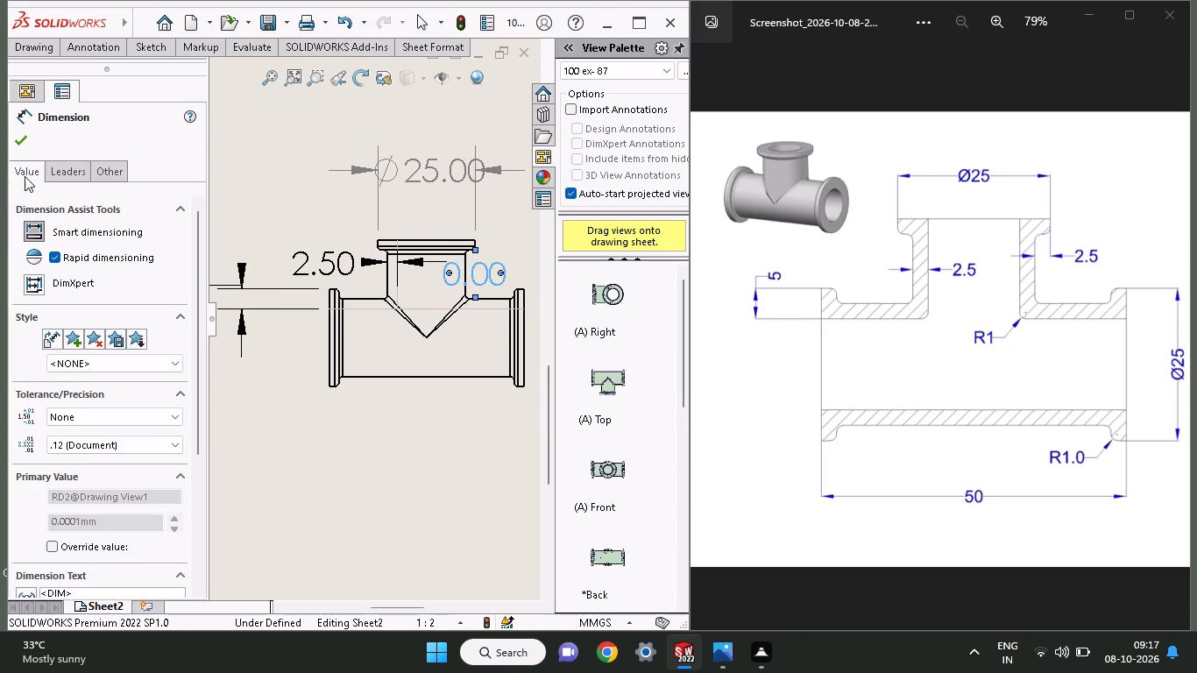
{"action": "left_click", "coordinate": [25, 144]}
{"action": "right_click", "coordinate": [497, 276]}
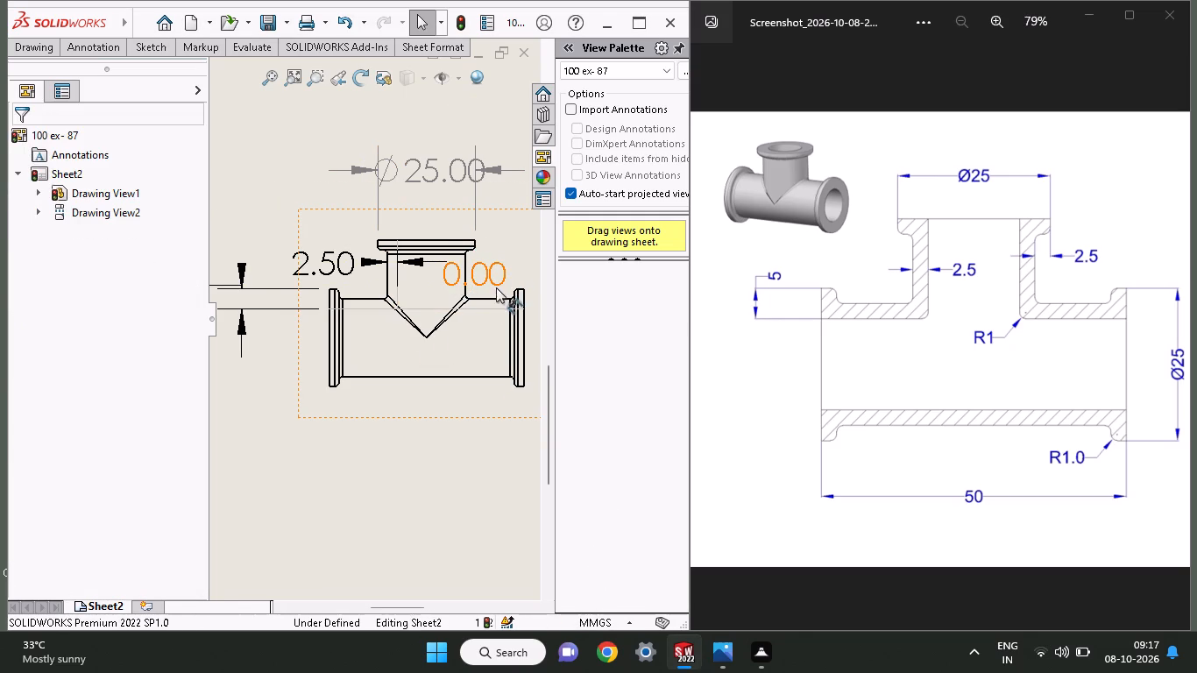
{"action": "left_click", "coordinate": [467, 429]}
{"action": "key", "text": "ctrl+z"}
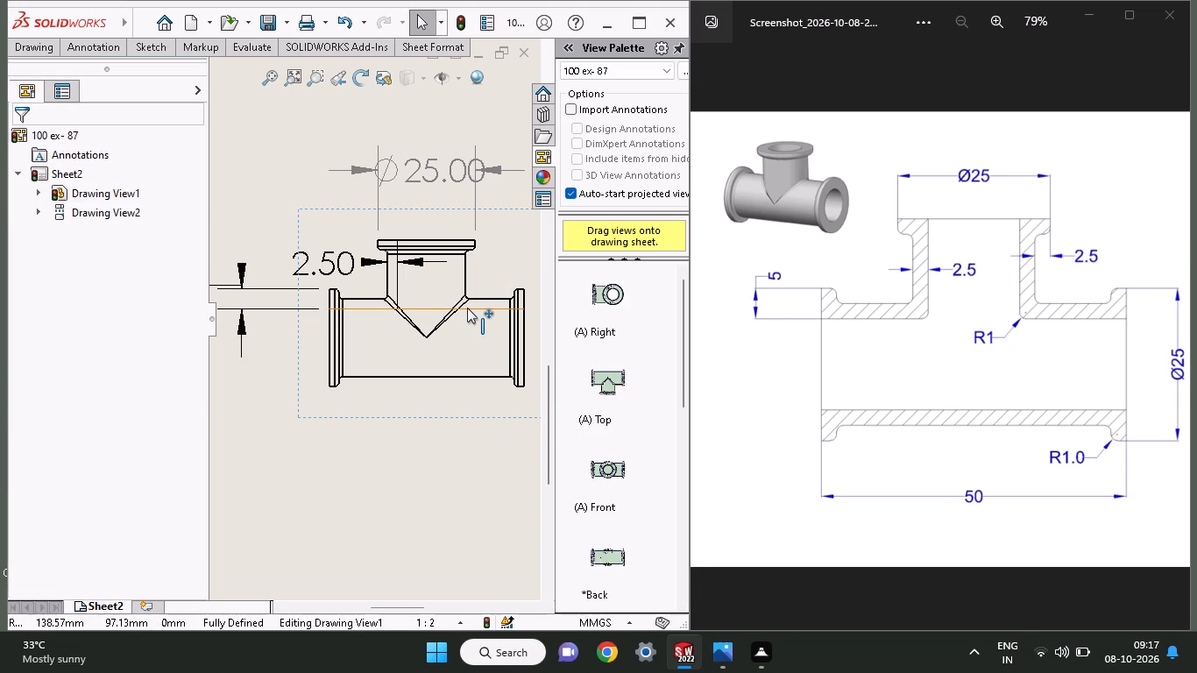
Dimension the overhang between the branch pipe's right wall and the flange's right outer corner, placing the dimension right of the branch.
{"action": "left_click", "coordinate": [156, 40]}
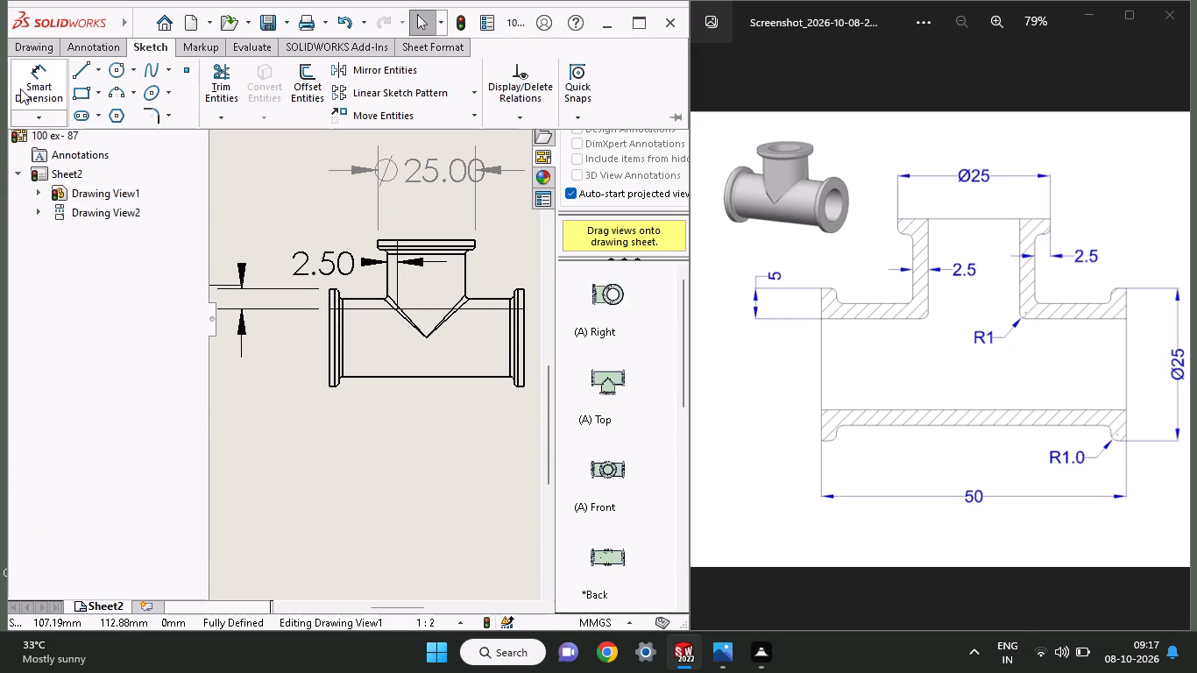
{"action": "left_click", "coordinate": [20, 89]}
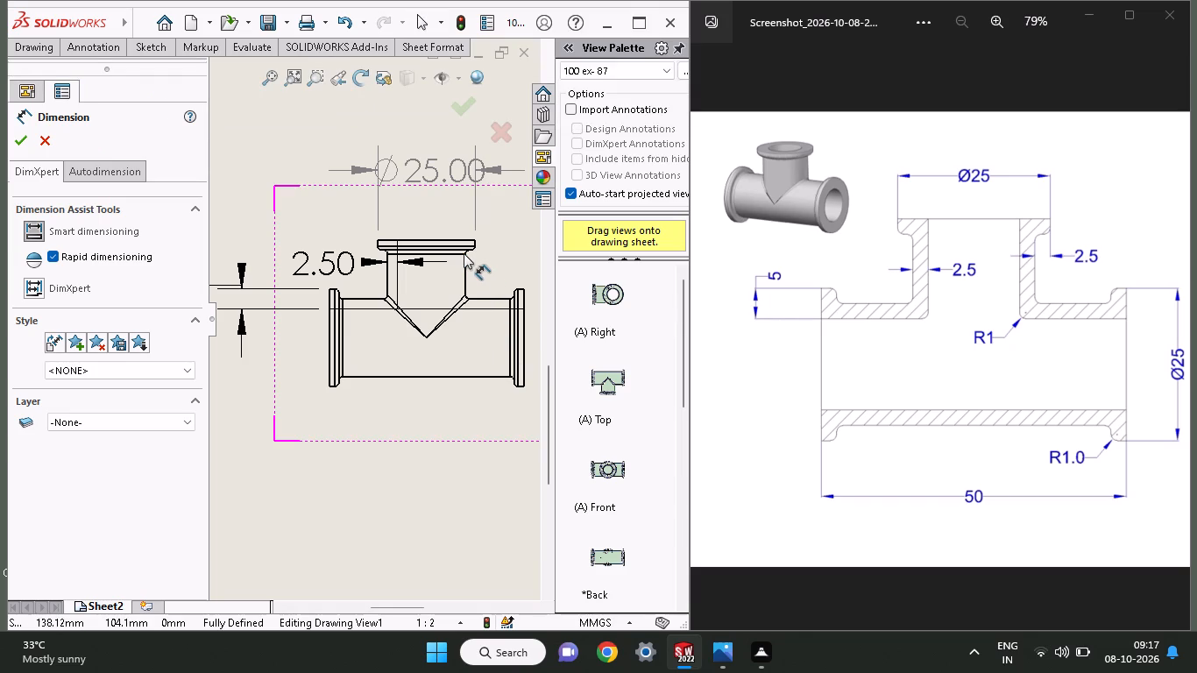
{"action": "left_click", "coordinate": [464, 277]}
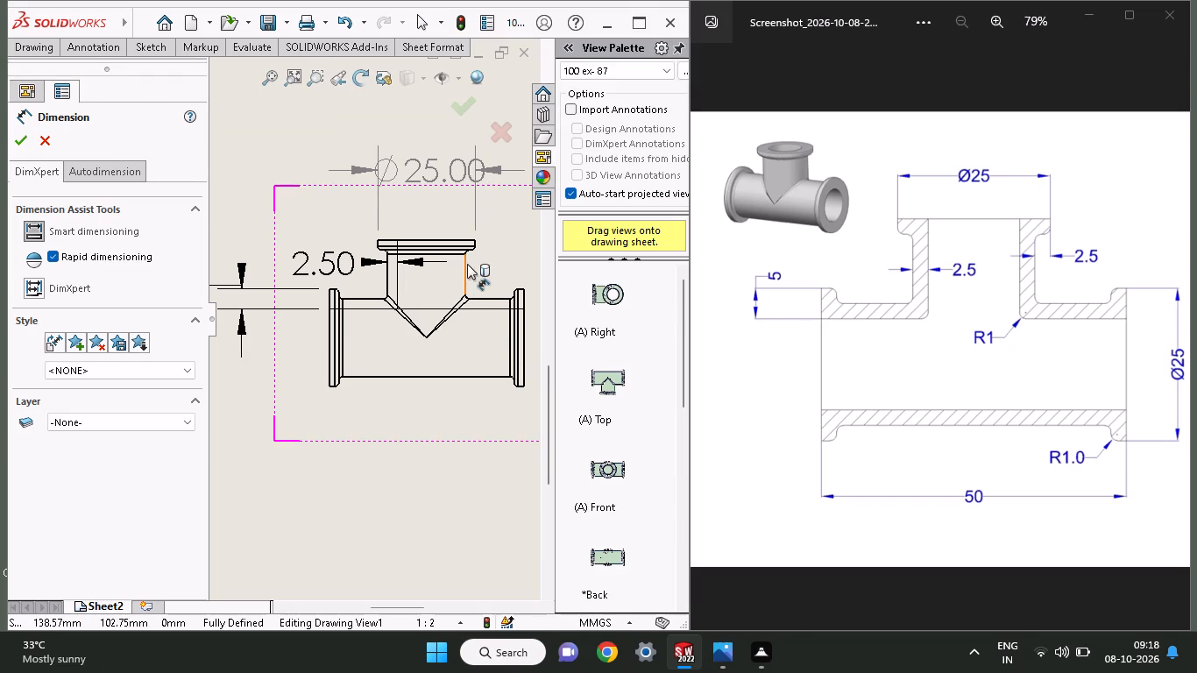
{"action": "left_click", "coordinate": [467, 264]}
{"action": "left_click", "coordinate": [477, 240]}
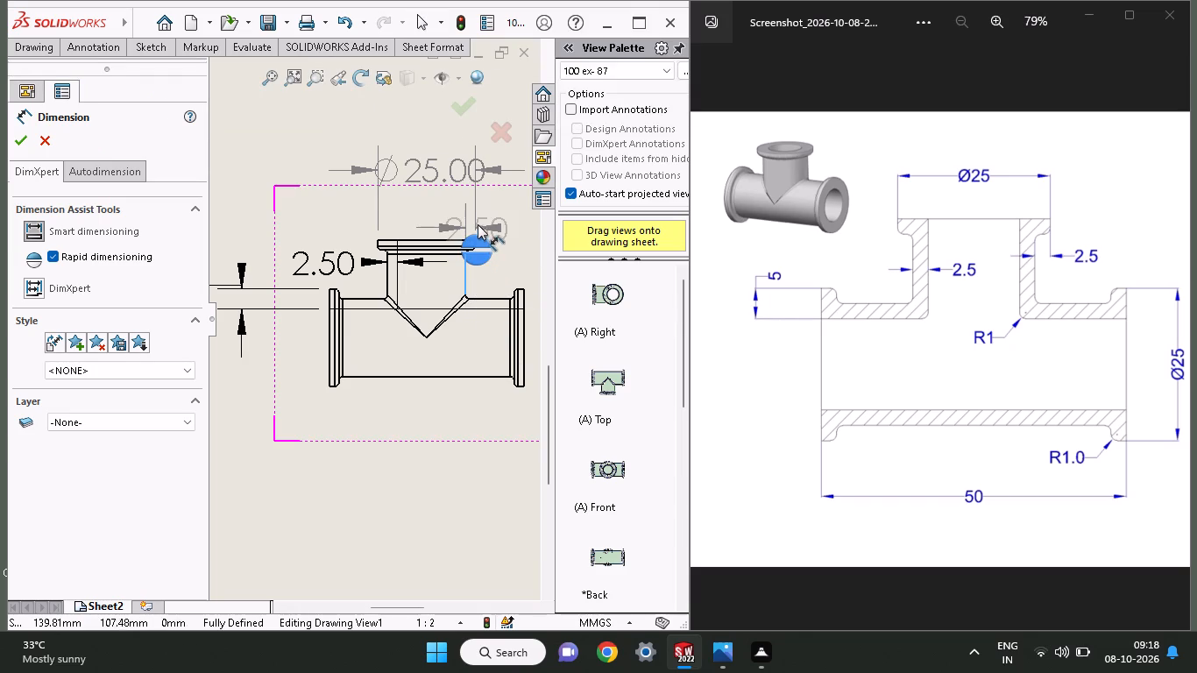
{"action": "left_click", "coordinate": [499, 273]}
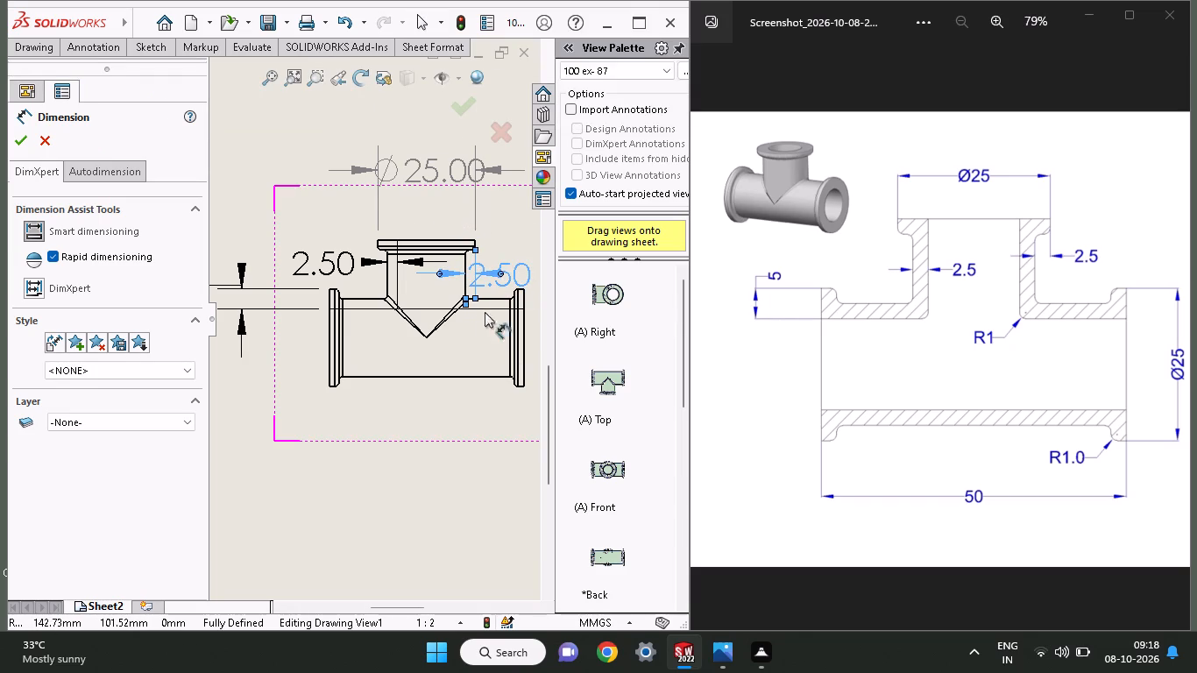
{"action": "left_click", "coordinate": [16, 133]}
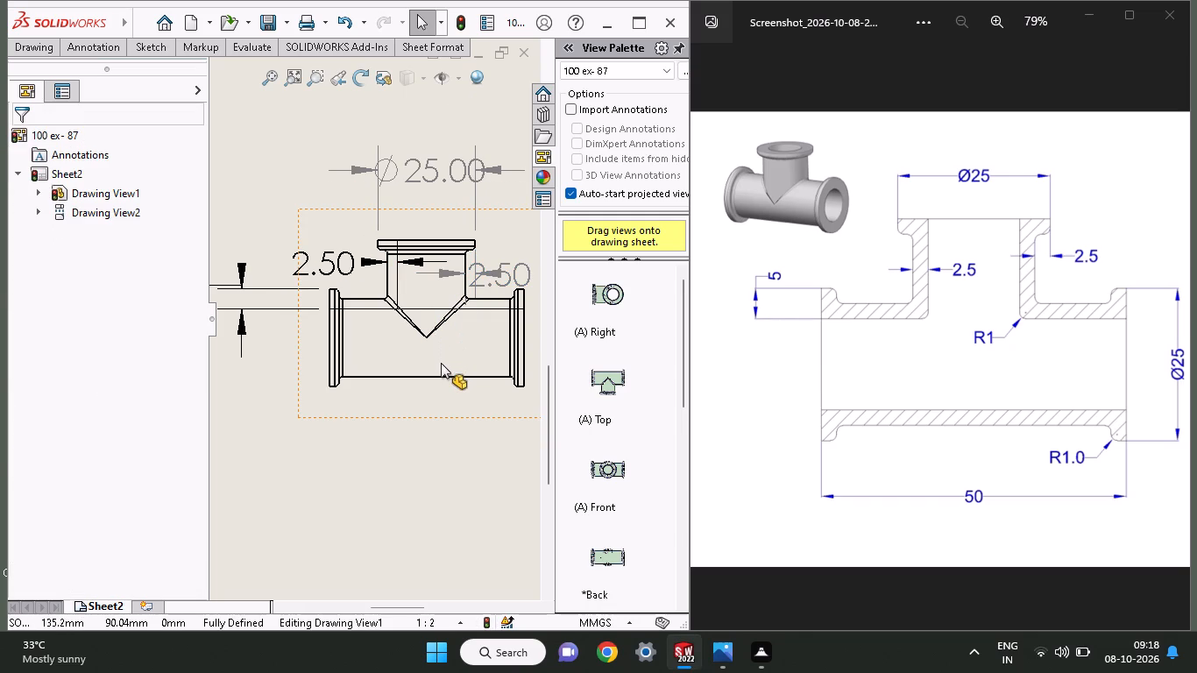
Dimension the radius of the fillet where the branch pipe's right wall meets the run pipe, placing the text inside the run pipe.
{"action": "left_click", "coordinate": [150, 40]}
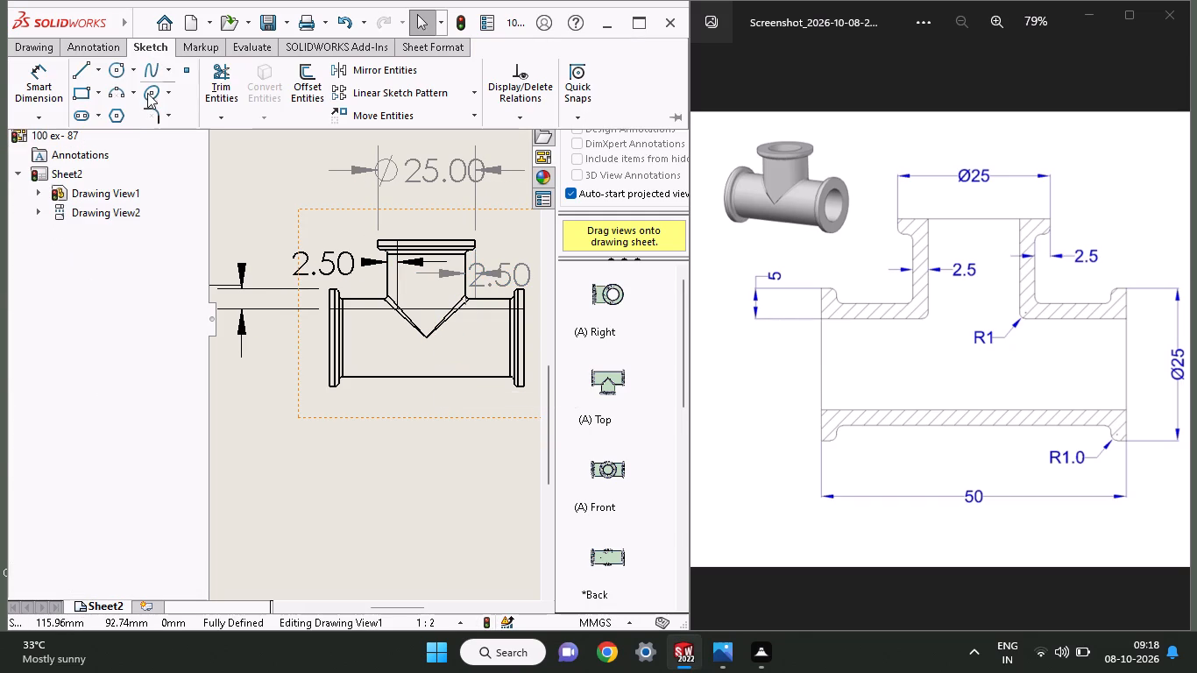
{"action": "left_click", "coordinate": [50, 74]}
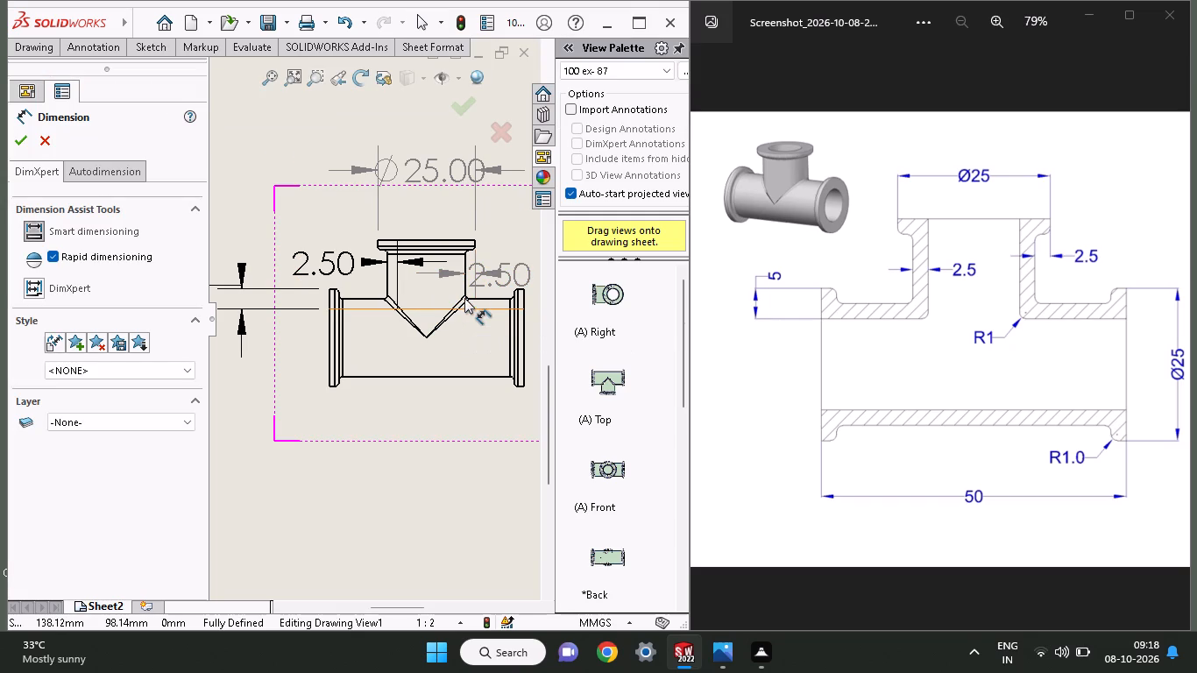
{"action": "scroll", "coordinate": [464, 298], "scroll_direction": "up", "scroll_amount": 2, "text": "ctrl"}
{"action": "scroll", "coordinate": [464, 298], "scroll_direction": "down", "scroll_amount": 6, "text": "ctrl"}
{"action": "scroll", "coordinate": [315, 350], "scroll_direction": "down", "scroll_amount": 4, "text": "ctrl"}
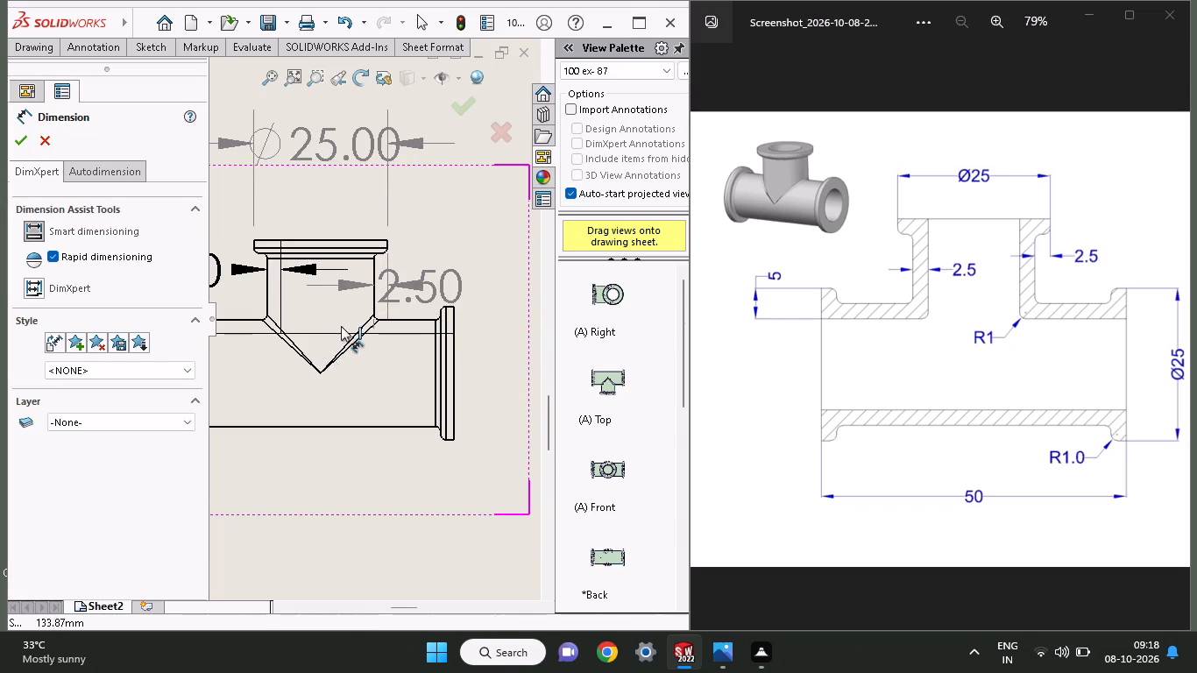
{"action": "scroll", "coordinate": [350, 324], "scroll_direction": "down", "scroll_amount": 5, "text": "ctrl"}
{"action": "scroll", "coordinate": [429, 320], "scroll_direction": "down", "scroll_amount": 5, "text": "ctrl"}
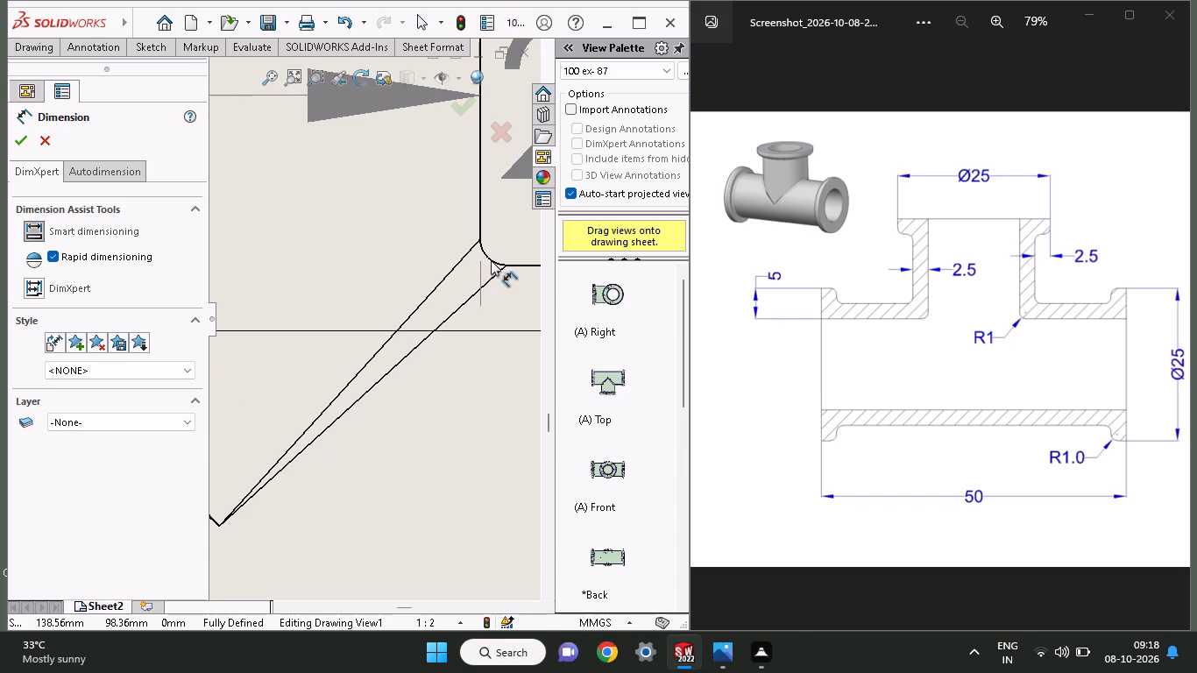
{"action": "left_click", "coordinate": [491, 260]}
{"action": "left_click", "coordinate": [492, 262]}
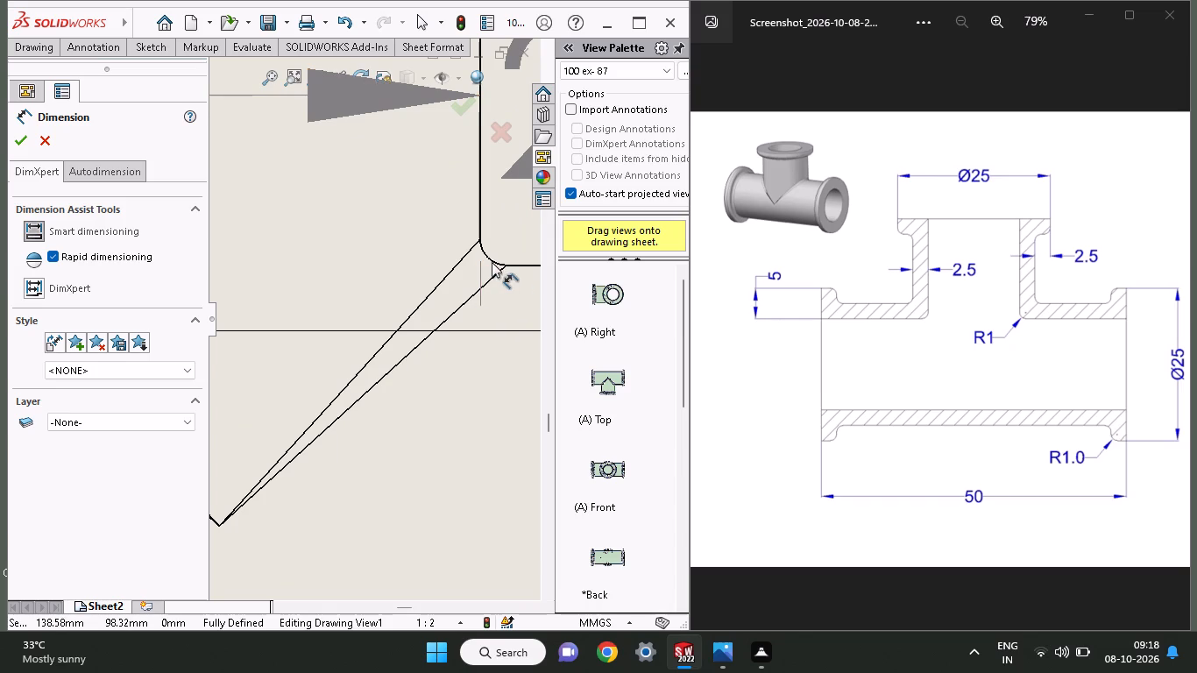
{"action": "left_click", "coordinate": [495, 261]}
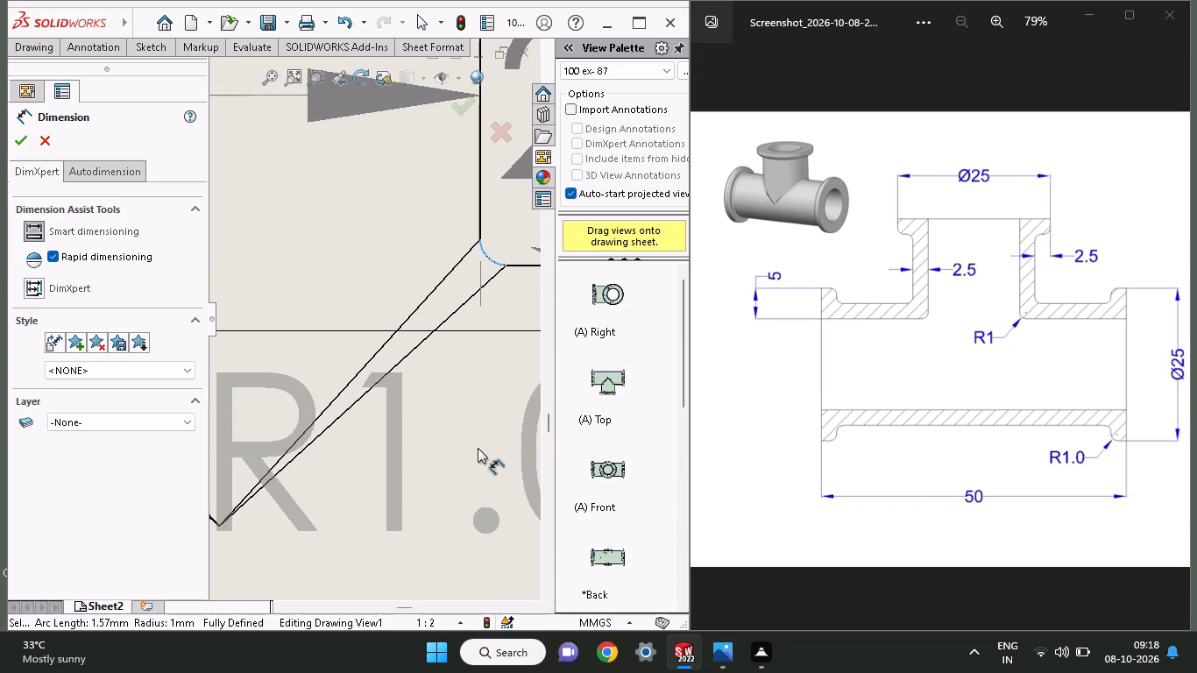
{"action": "scroll", "coordinate": [478, 448], "scroll_direction": "up", "scroll_amount": 8, "text": "ctrl"}
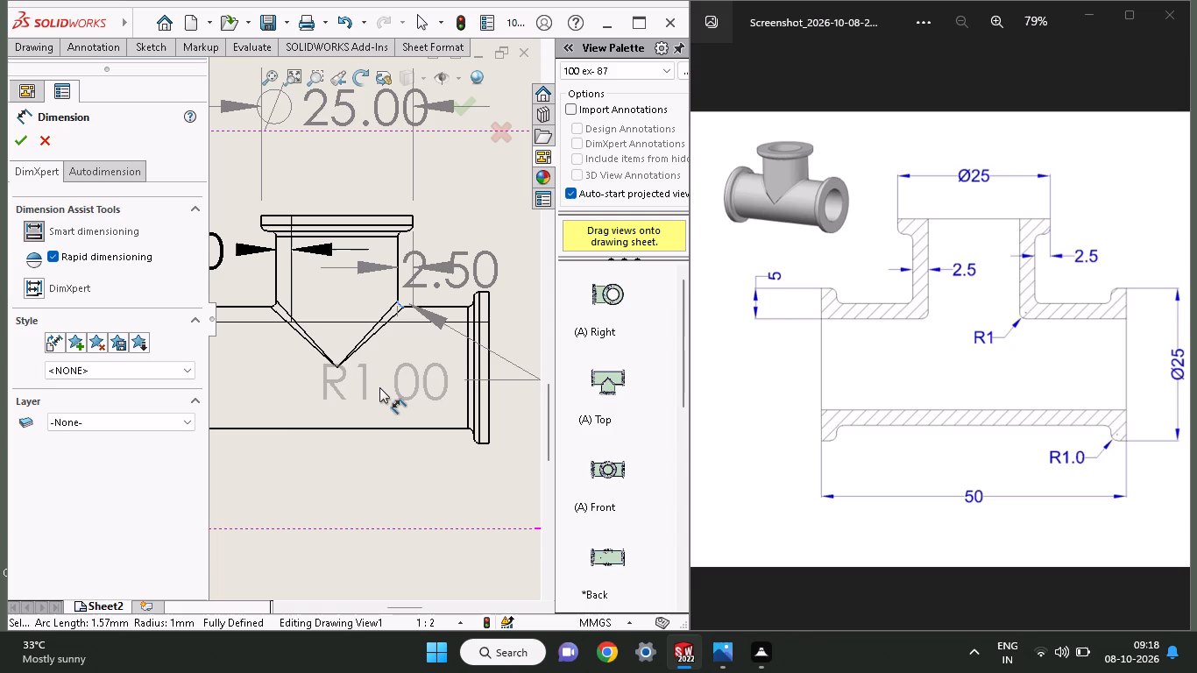
{"action": "left_click", "coordinate": [350, 389]}
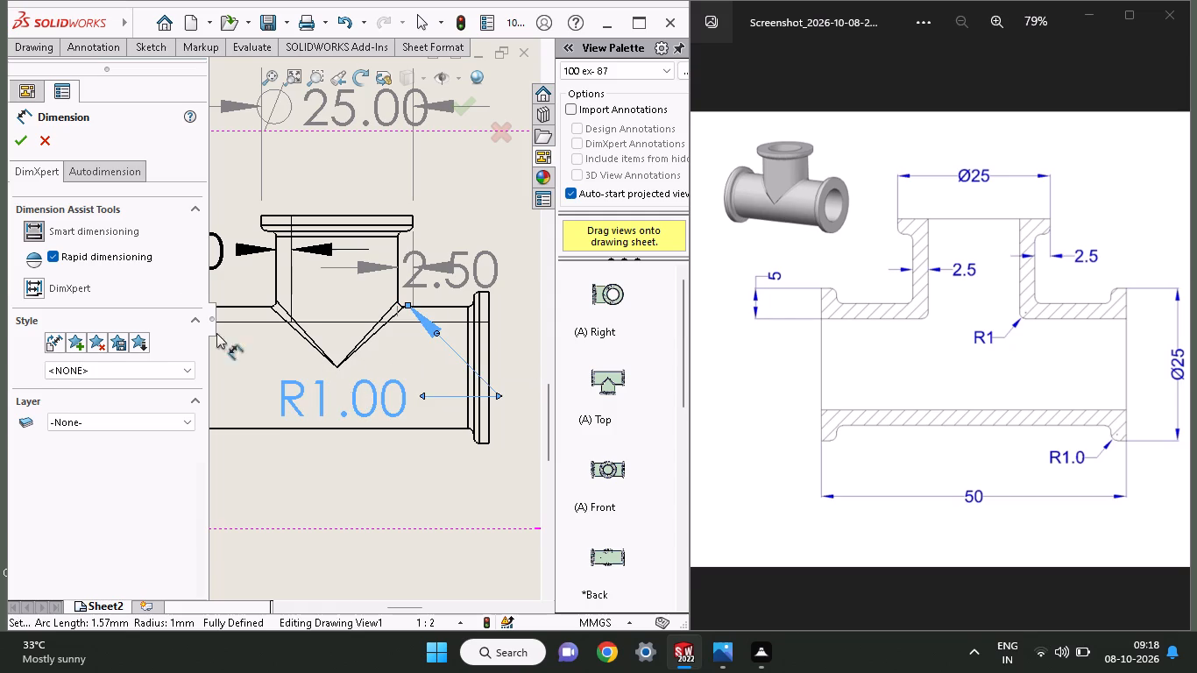
{"action": "left_click", "coordinate": [10, 143]}
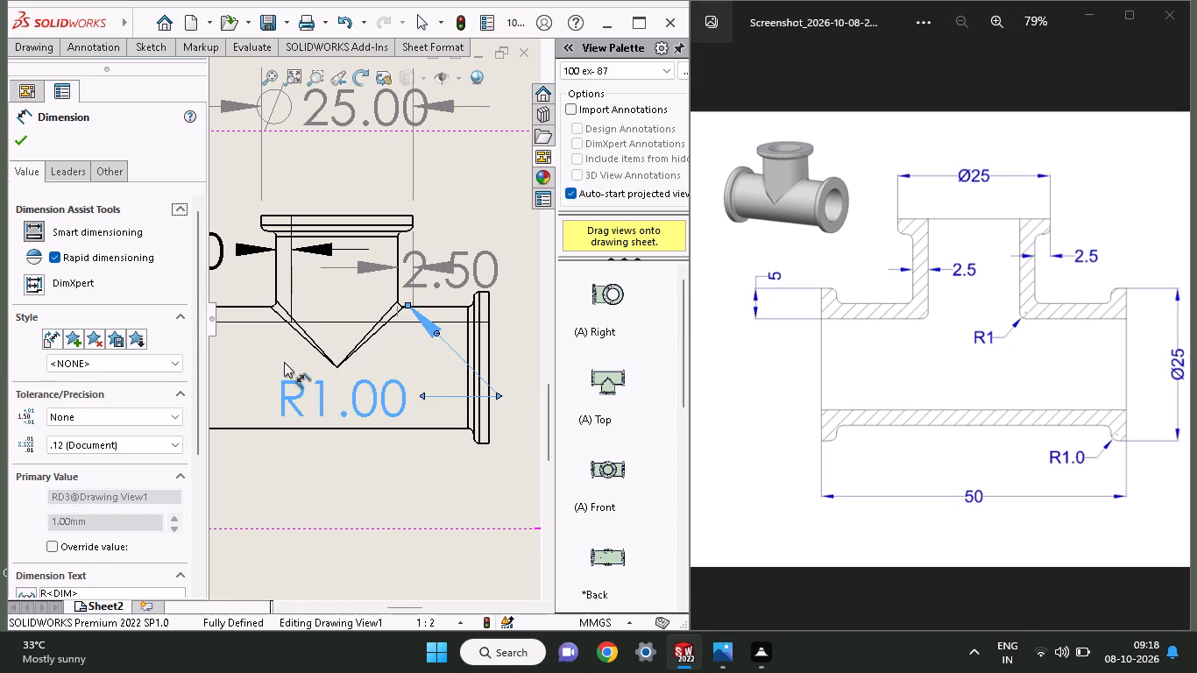
{"action": "left_click", "coordinate": [18, 147]}
{"action": "scroll", "coordinate": [384, 382], "scroll_direction": "up", "scroll_amount": 4, "text": "ctrl"}
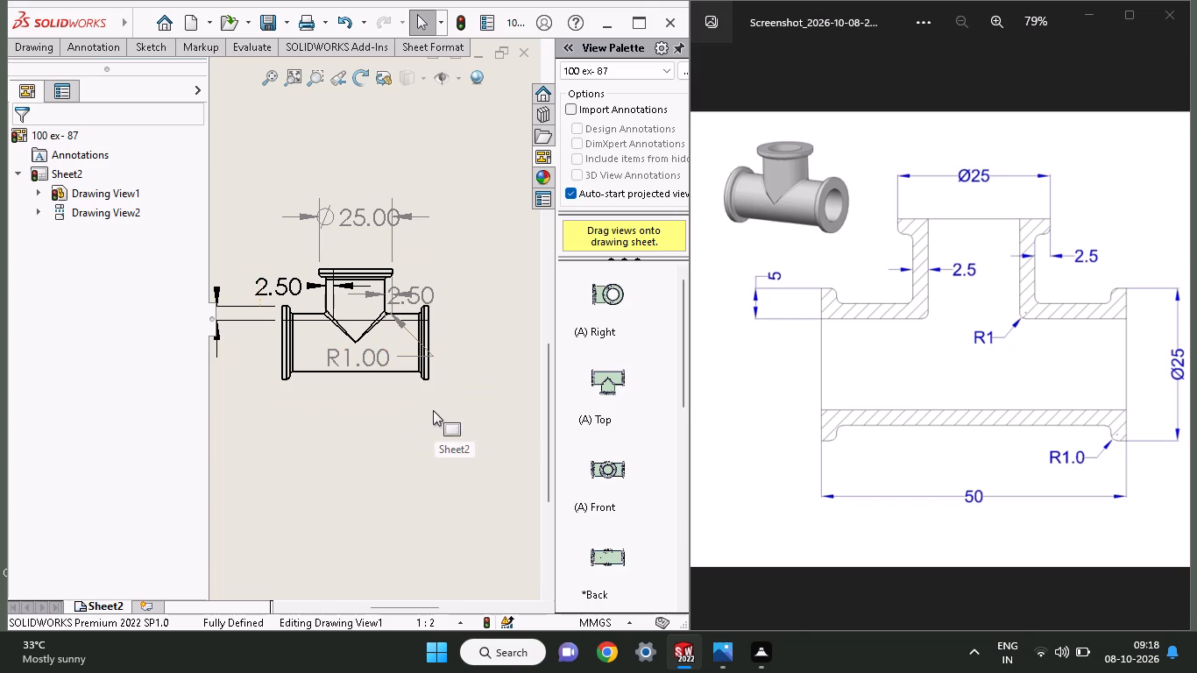
Dimension the run pipe's overall length between the outer faces of its two end flanges, placing the dimension below the view.
{"action": "left_click", "coordinate": [144, 50]}
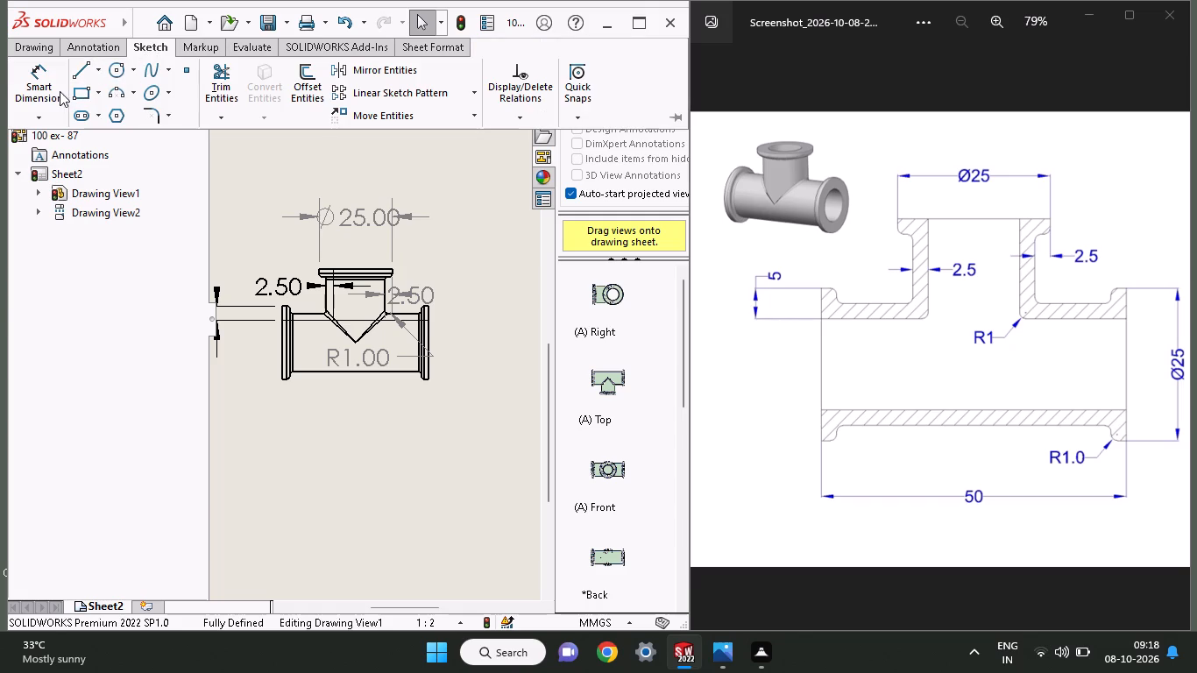
{"action": "left_click", "coordinate": [58, 92]}
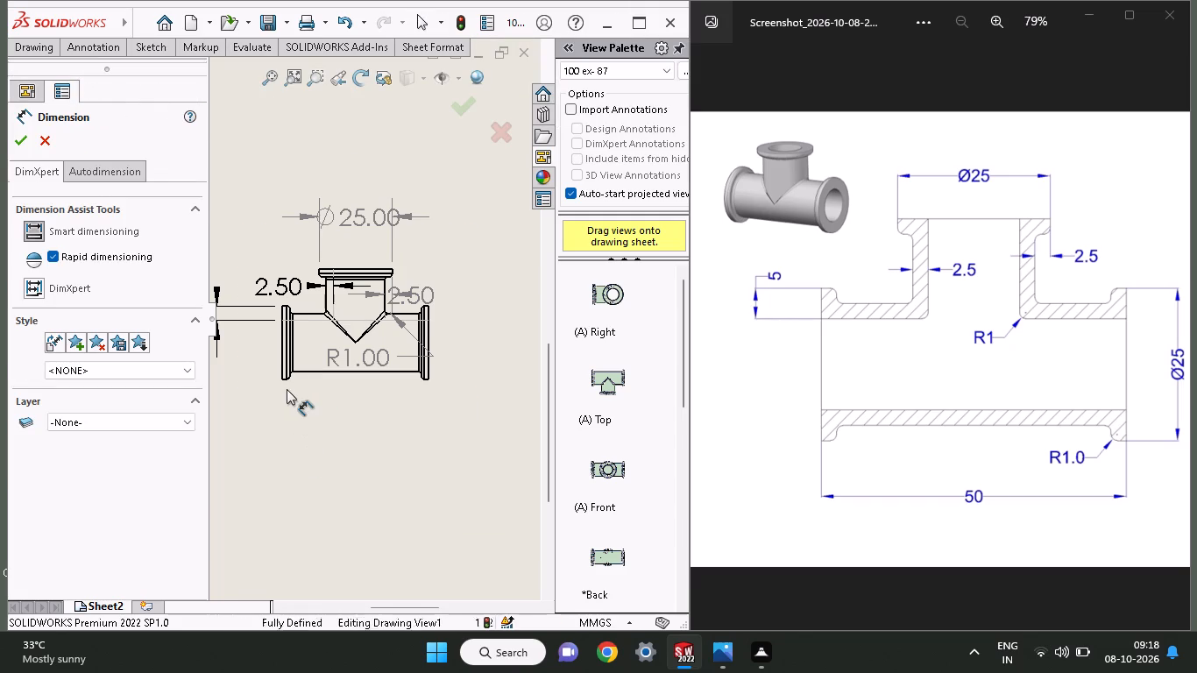
{"action": "left_click", "coordinate": [280, 379]}
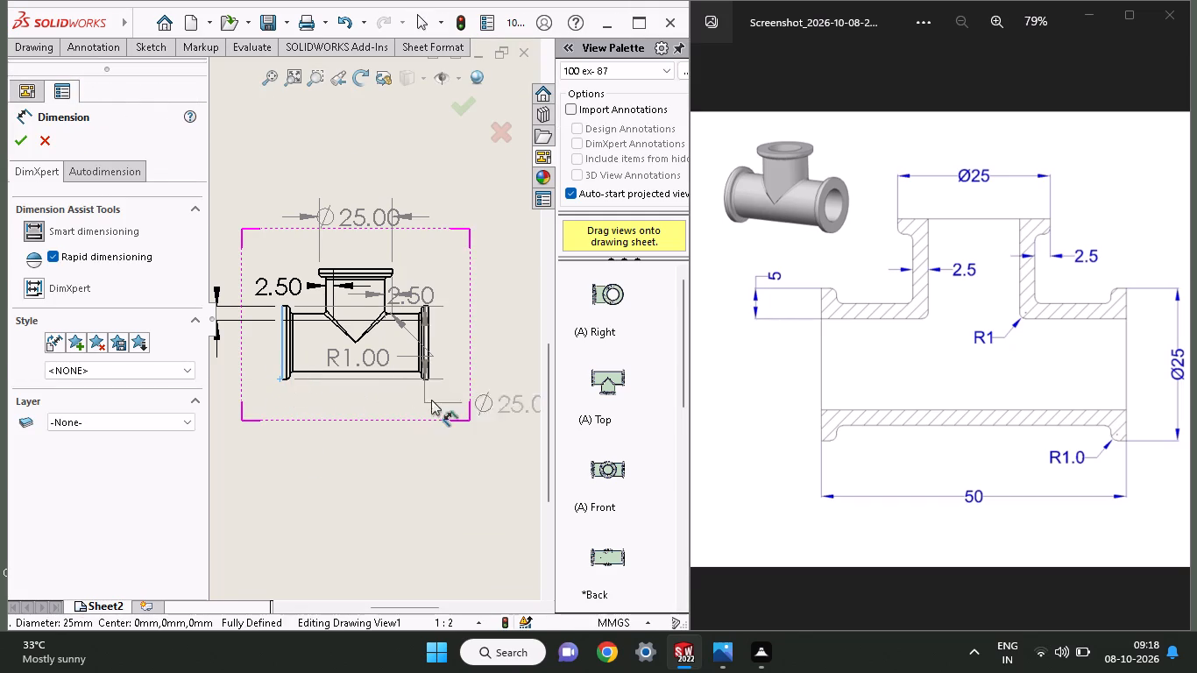
{"action": "left_click", "coordinate": [428, 379]}
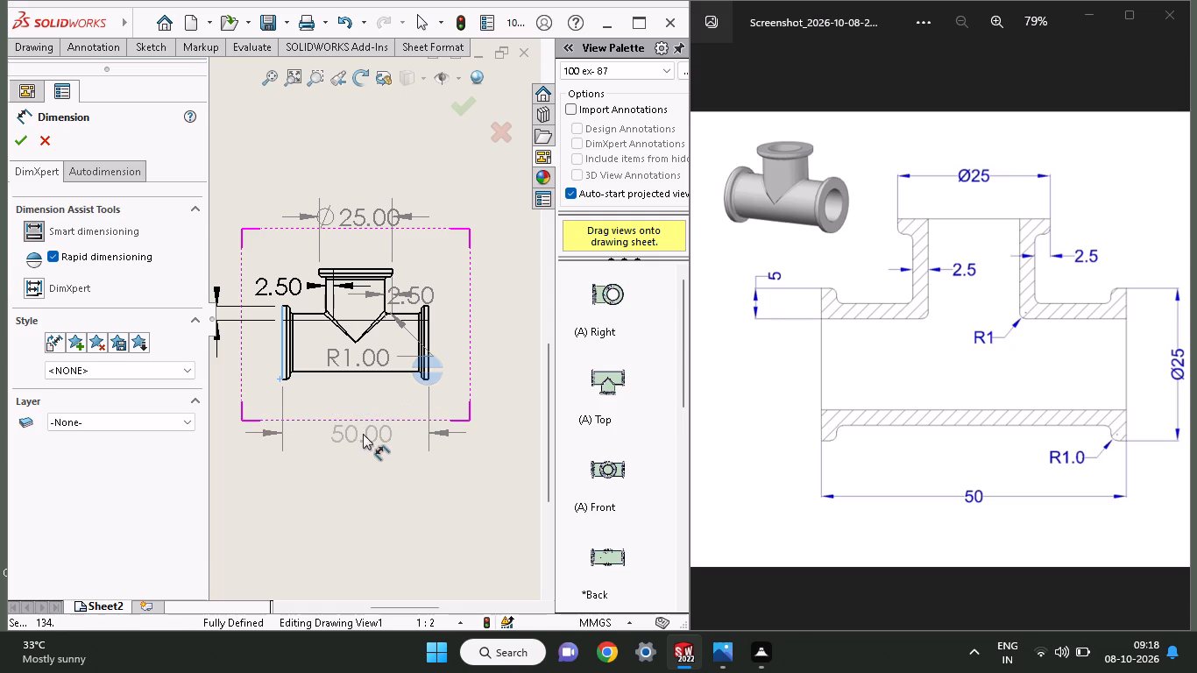
{"action": "left_click", "coordinate": [363, 434]}
{"action": "left_click", "coordinate": [11, 148]}
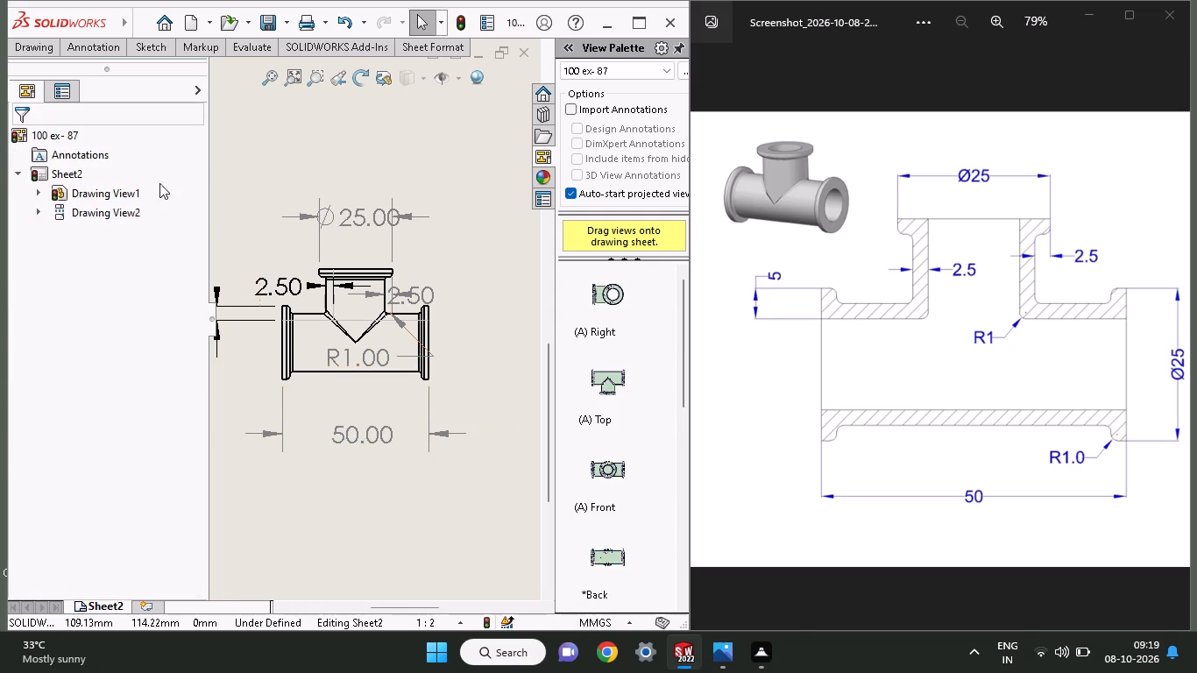
Dimension the outer diameter of the run pipe's right end flange, placing the dimension to the right of the view.
{"action": "left_click", "coordinate": [143, 46]}
{"action": "left_click", "coordinate": [55, 95]}
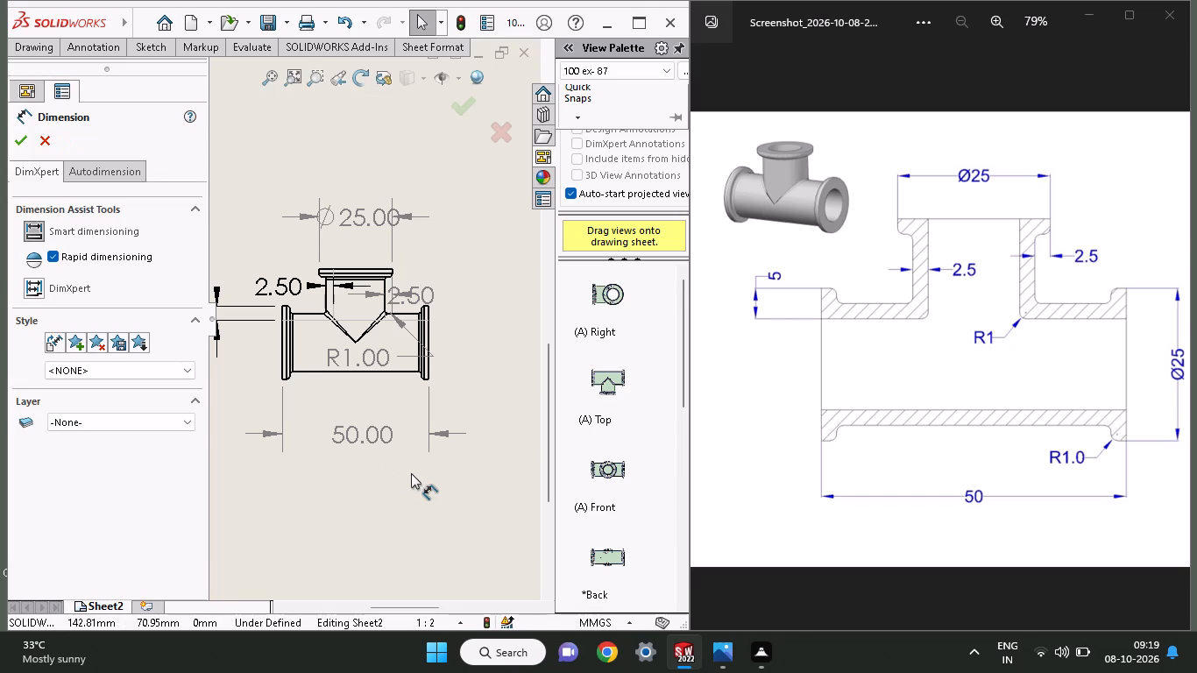
{"action": "left_click", "coordinate": [429, 382]}
{"action": "left_click", "coordinate": [429, 305]}
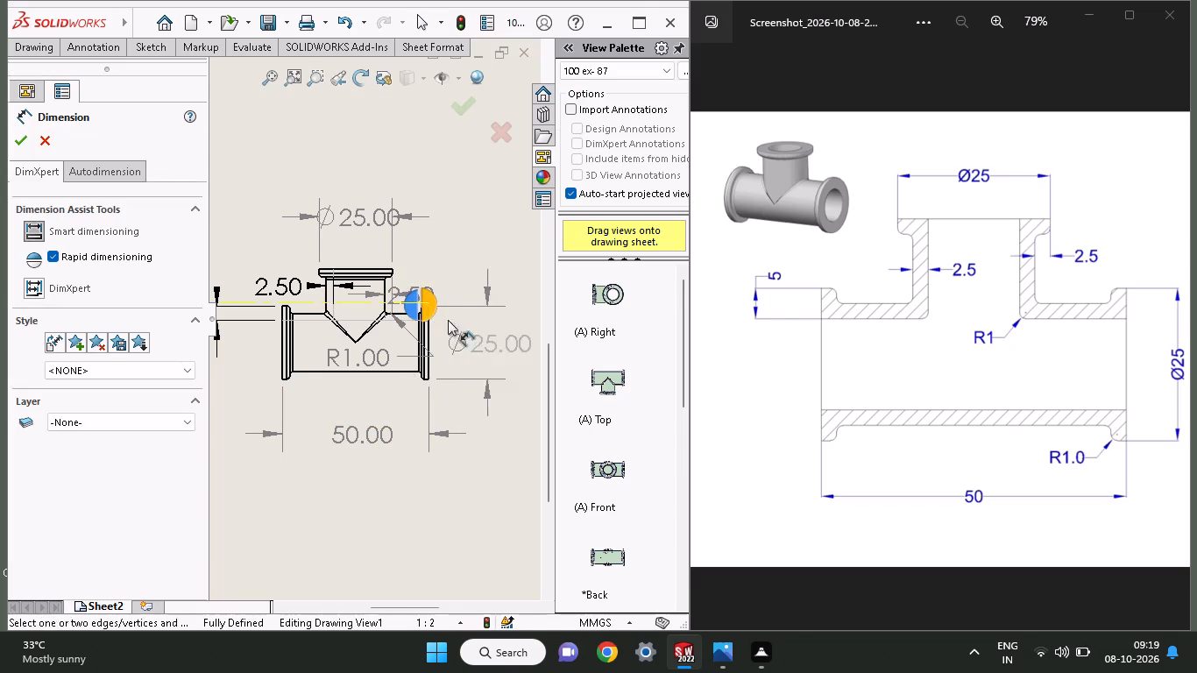
{"action": "left_click", "coordinate": [497, 340]}
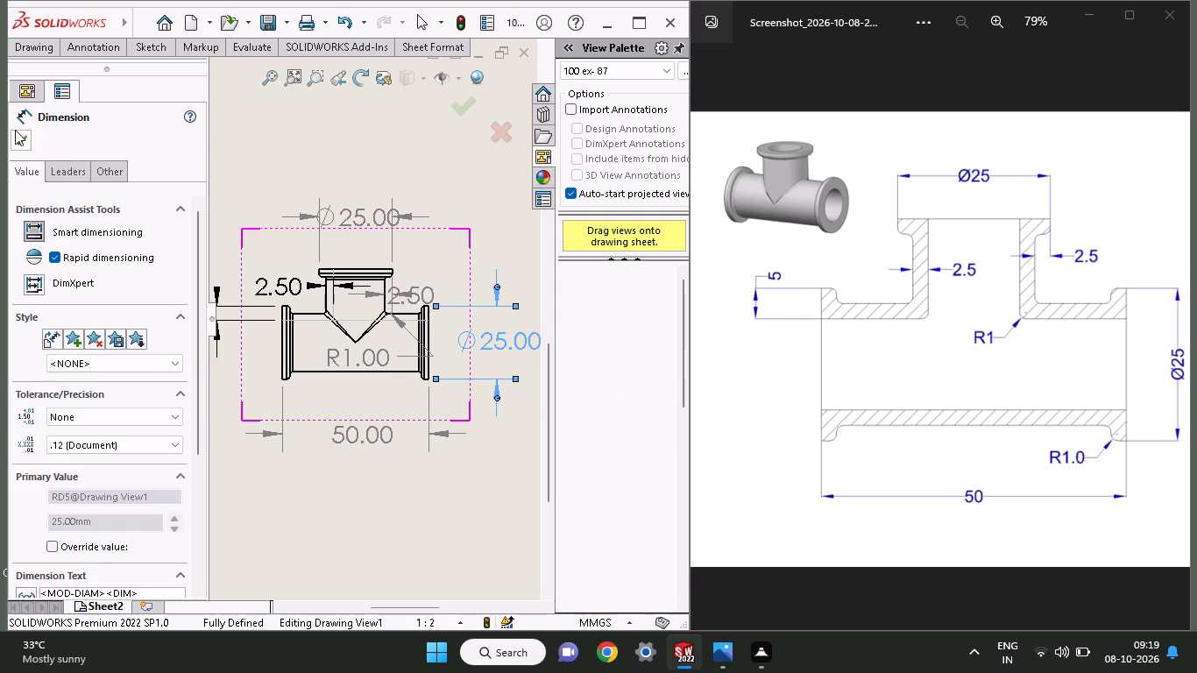
{"action": "left_click", "coordinate": [16, 141]}
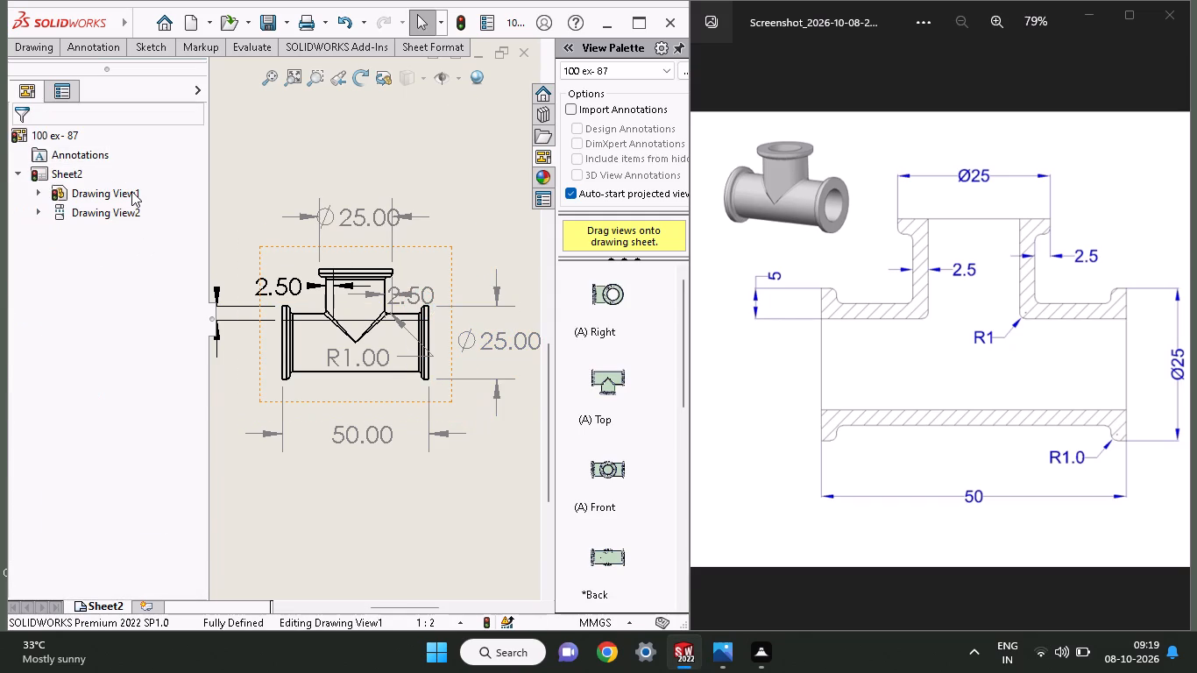
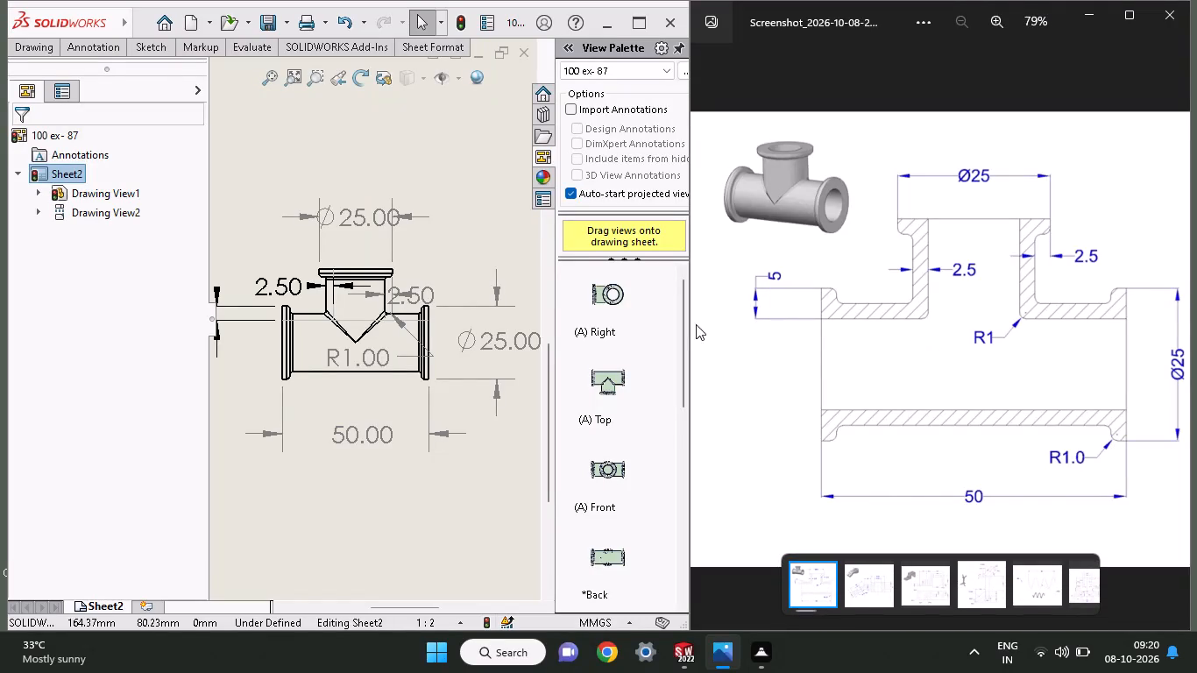
Save a copy of the dimensioned drawing in Adobe PDF format under the file name 100 ex- 87.
{"action": "left_click", "coordinate": [826, 317]}
{"action": "scroll", "coordinate": [323, 193], "scroll_direction": "up", "scroll_amount": 1}
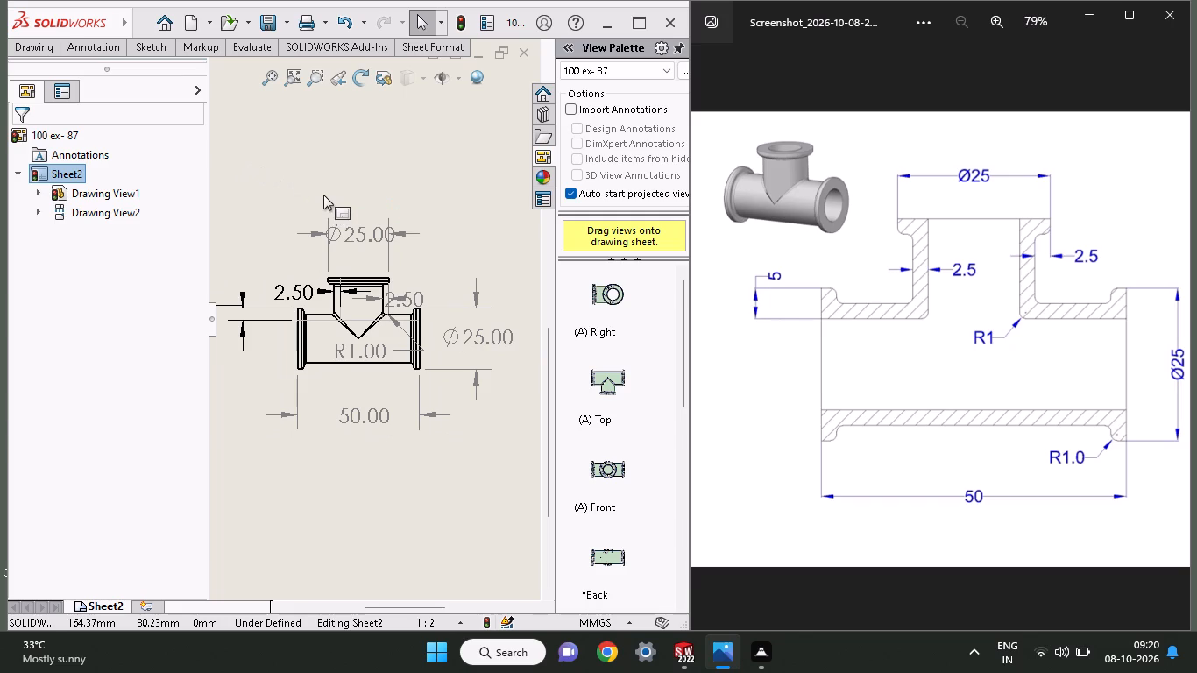
{"action": "left_click", "coordinate": [286, 24]}
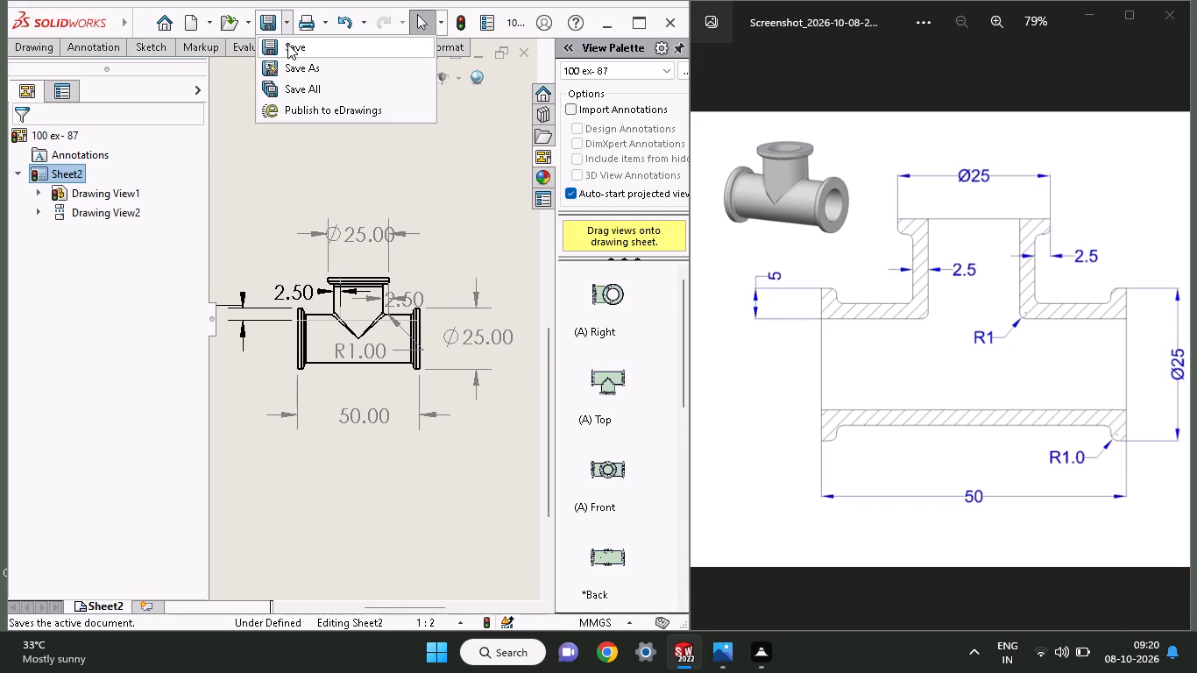
{"action": "left_click", "coordinate": [287, 72]}
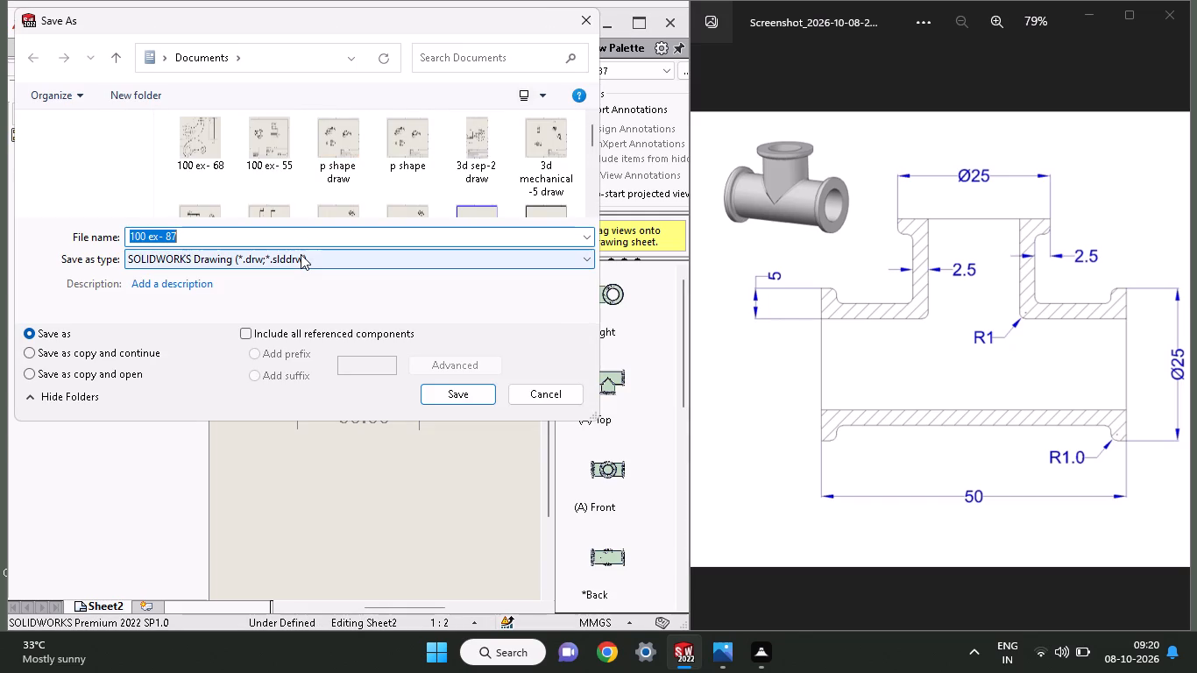
{"action": "left_click", "coordinate": [301, 254]}
{"action": "left_click", "coordinate": [306, 315]}
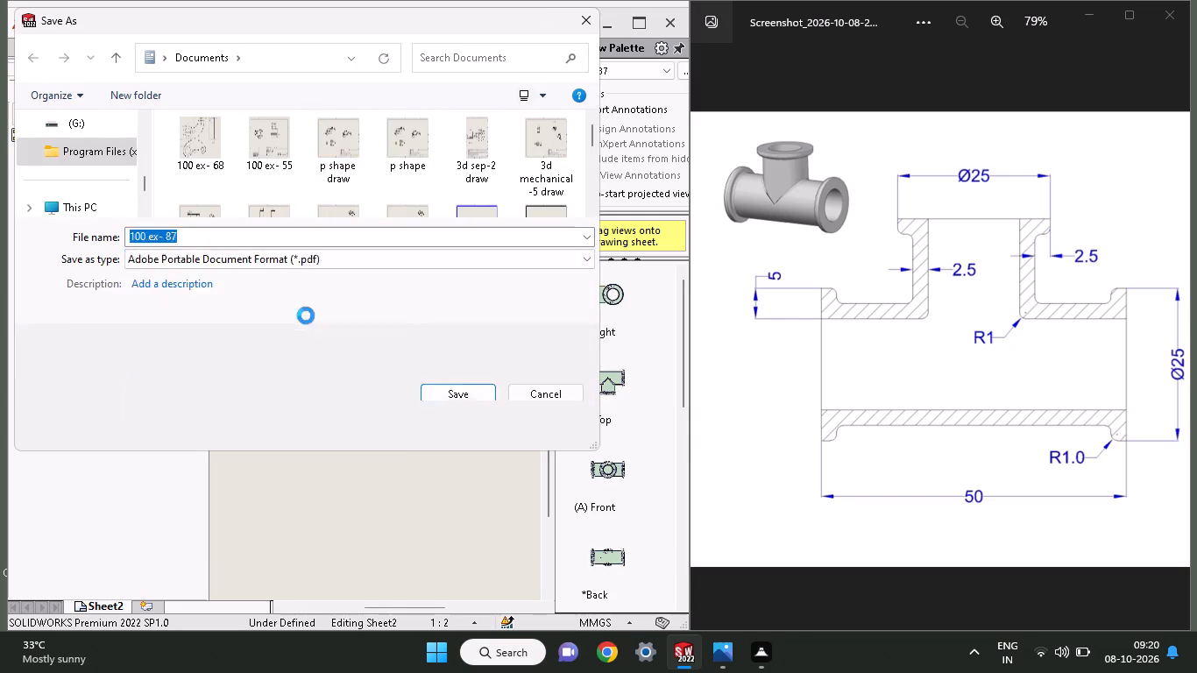
{"action": "left_click", "coordinate": [432, 427]}
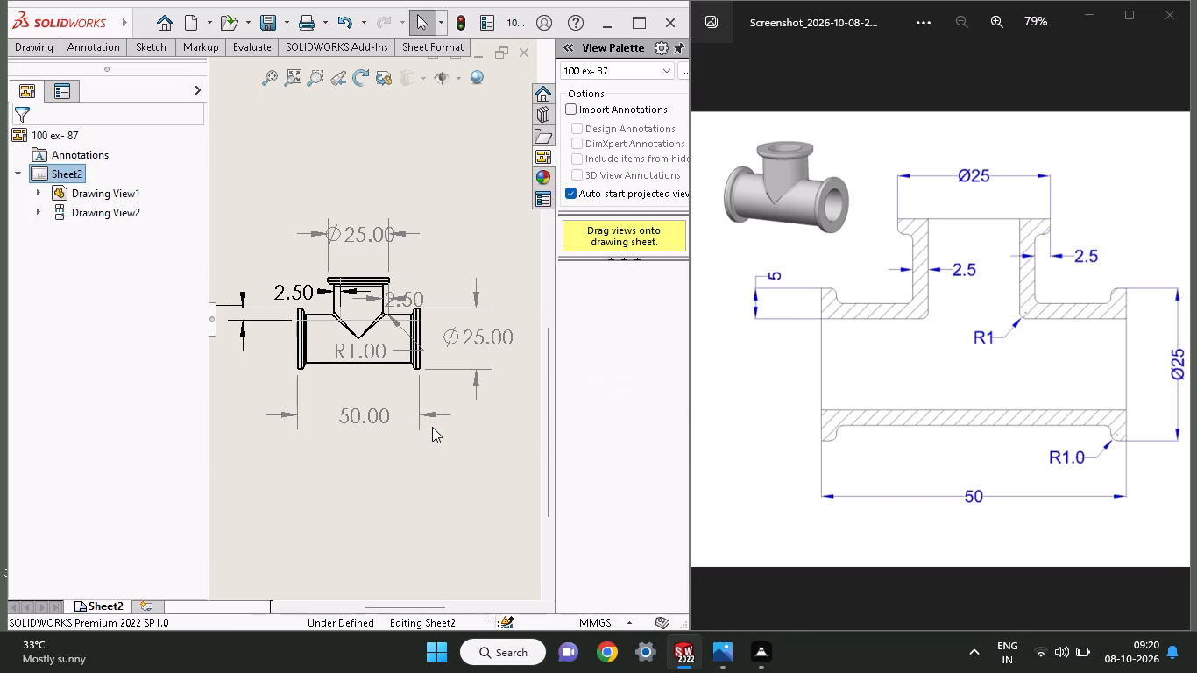